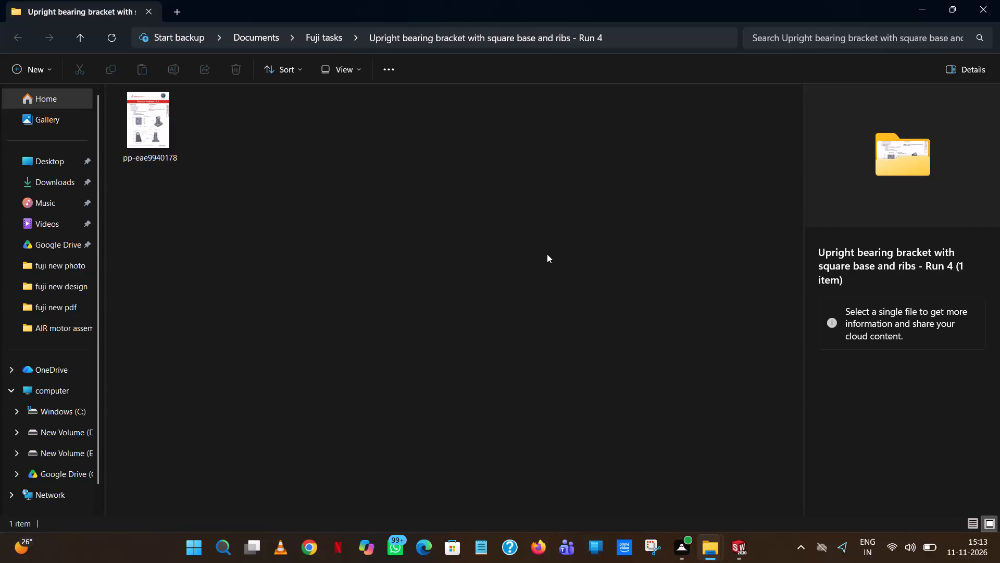
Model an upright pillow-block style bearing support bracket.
Cut the practice problem image pp-eae9940178 from the Upright bearing bracket Run 4 folder.
{"action": "left_click", "coordinate": [154, 121]}
{"action": "right_click", "coordinate": [154, 121]}
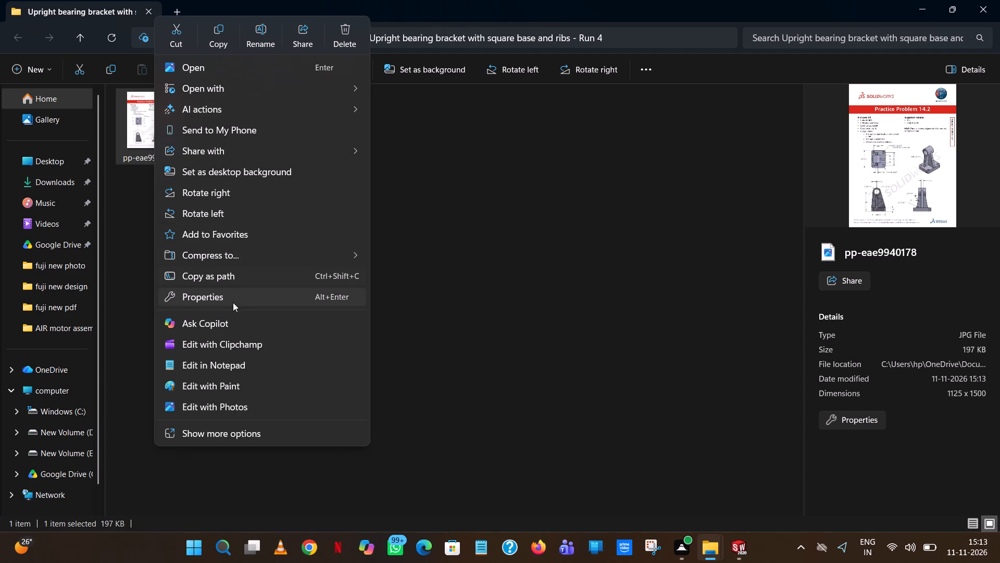
{"action": "left_click", "coordinate": [175, 39]}
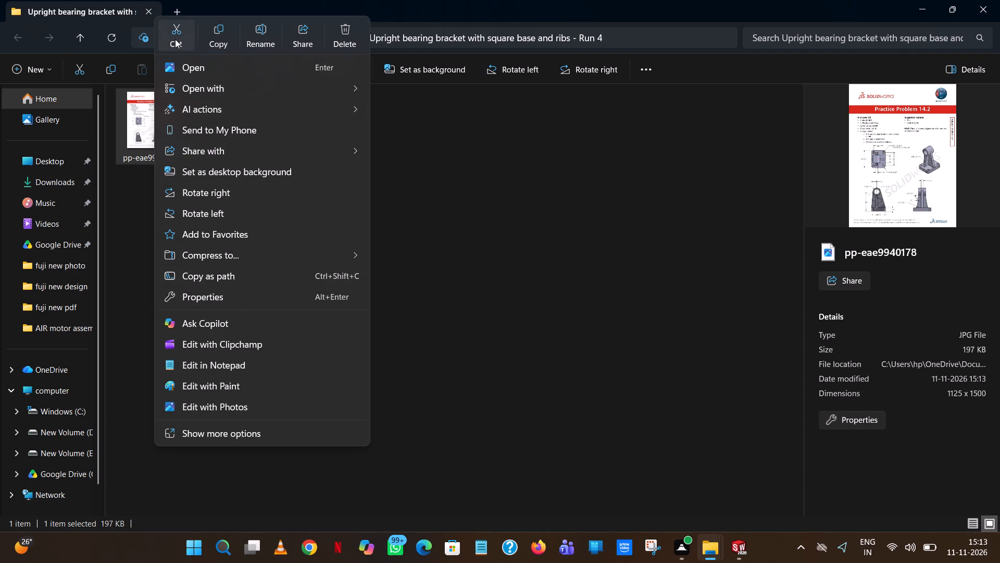
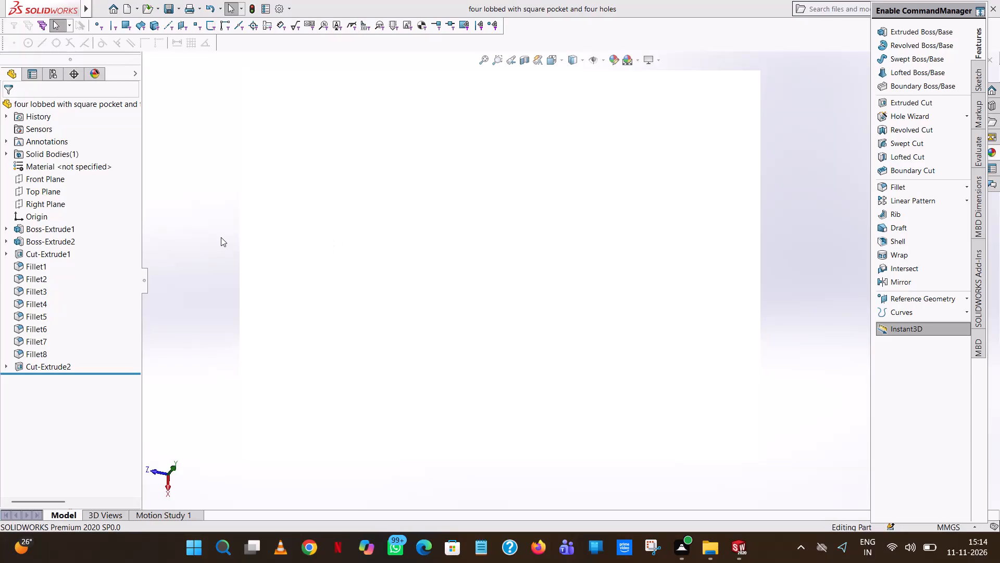
Switch to SOLIDWORKS and close the part four lobbed with square pocket and four holes.
{"action": "left_click", "coordinate": [221, 237]}
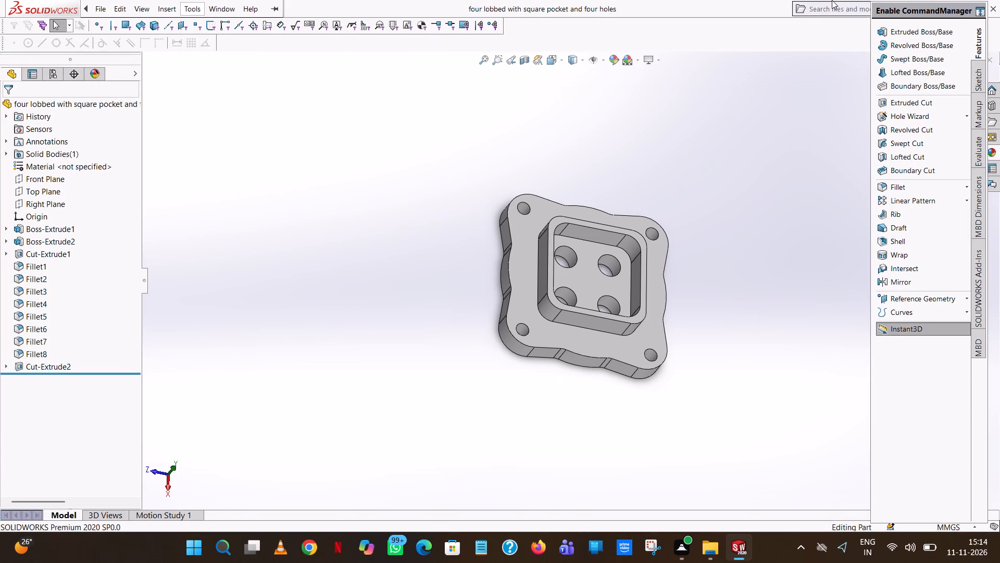
{"action": "left_click", "coordinate": [993, 5]}
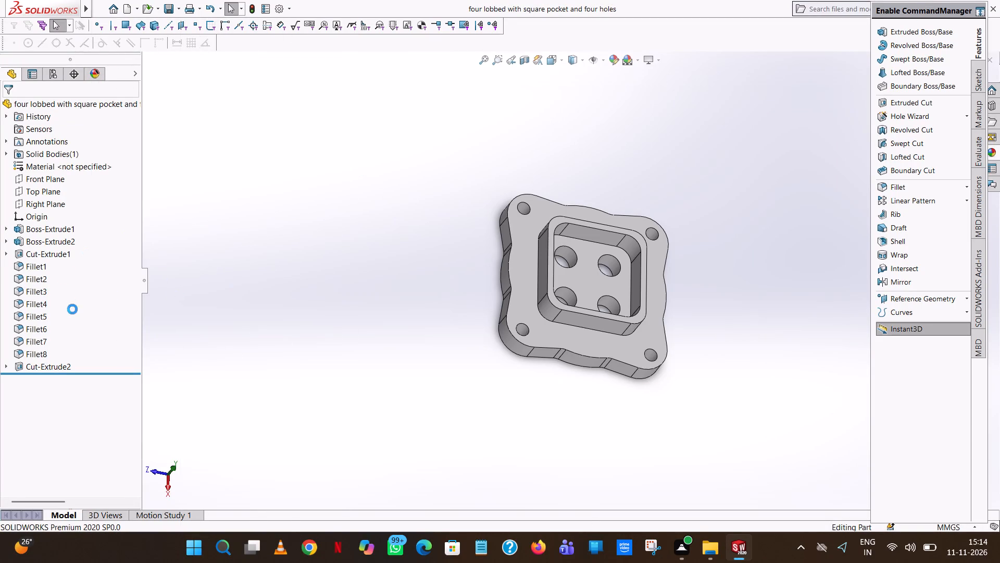
{"action": "double_click", "coordinate": [123, 410]}
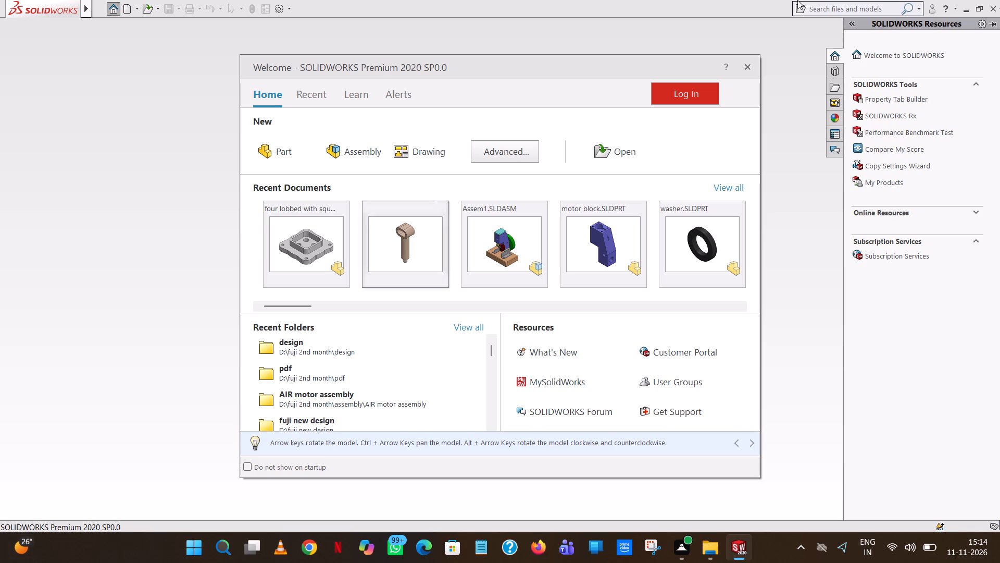
Create a new part and start a sketch on the Top Plane.
{"action": "left_click", "coordinate": [276, 154]}
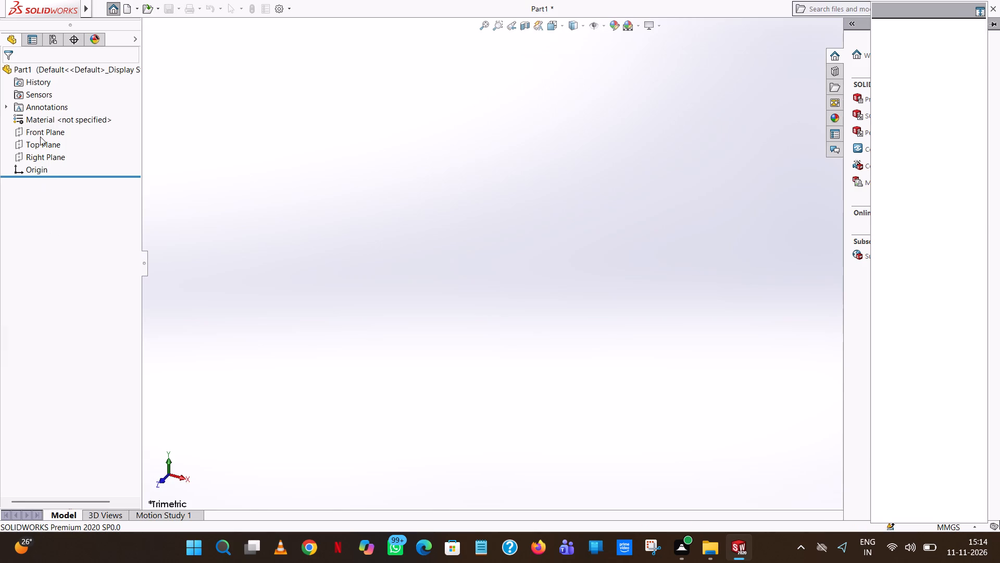
{"action": "left_click", "coordinate": [29, 142]}
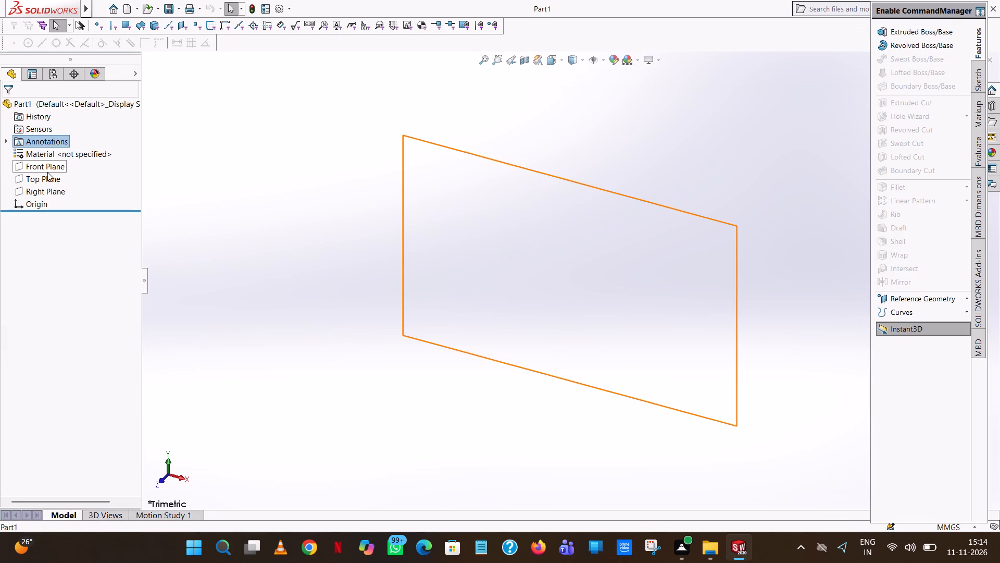
{"action": "left_click", "coordinate": [40, 179]}
{"action": "left_click", "coordinate": [53, 162]}
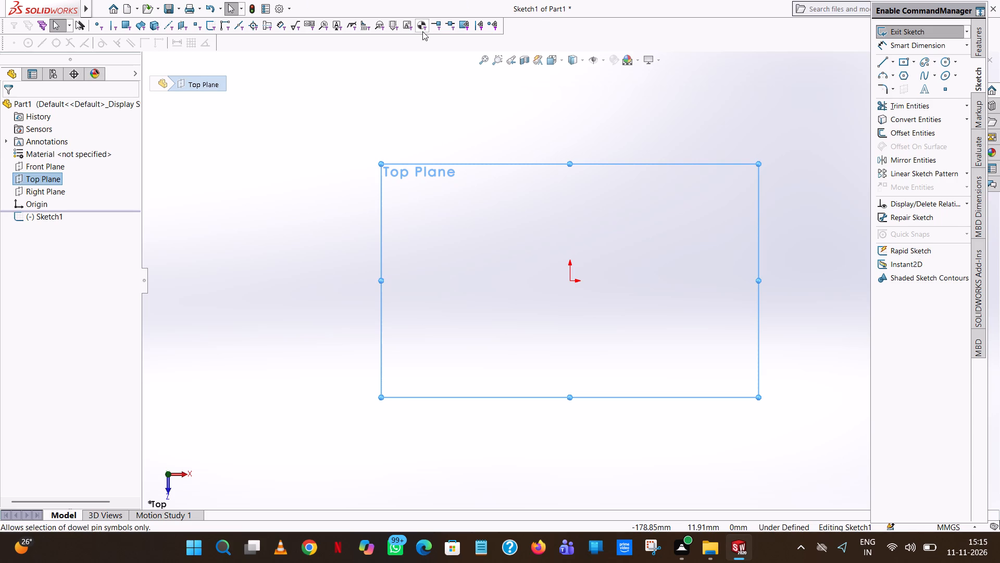
Sketch a 40 mm horizontal line from the origin and a vertical line of 64/2 mm upward from its end.
{"action": "left_click", "coordinate": [883, 64]}
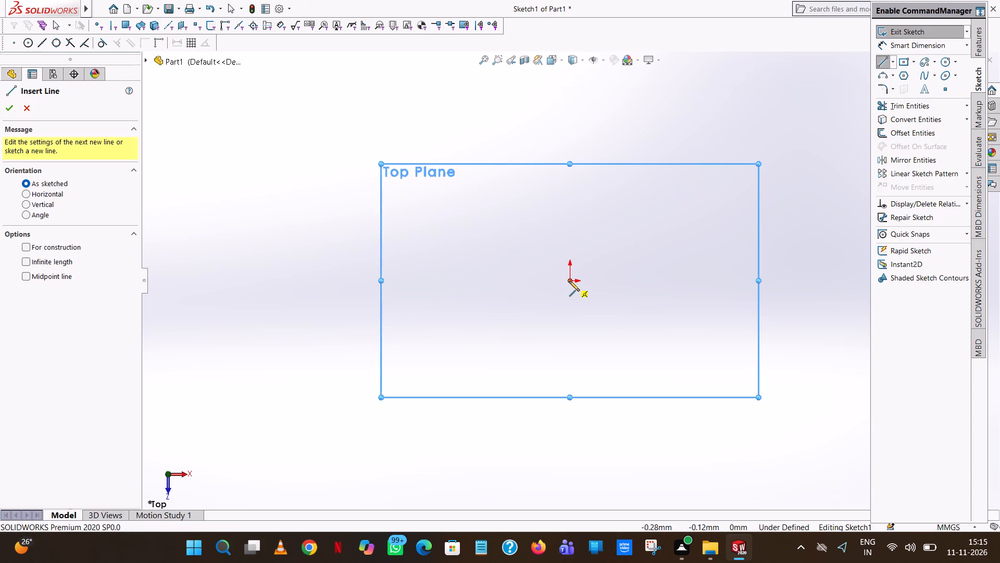
{"action": "left_click", "coordinate": [569, 281]}
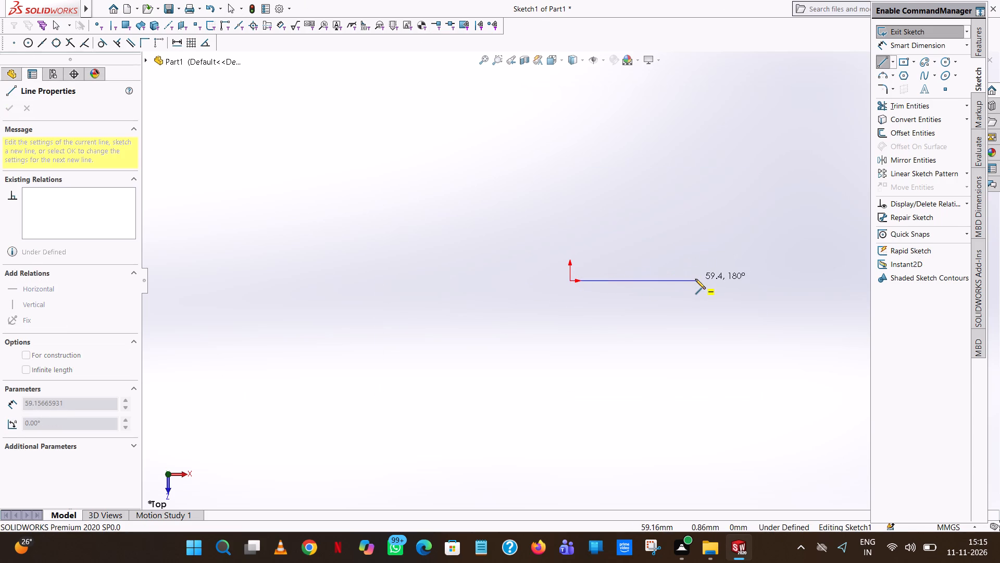
{"action": "left_click", "coordinate": [695, 279]}
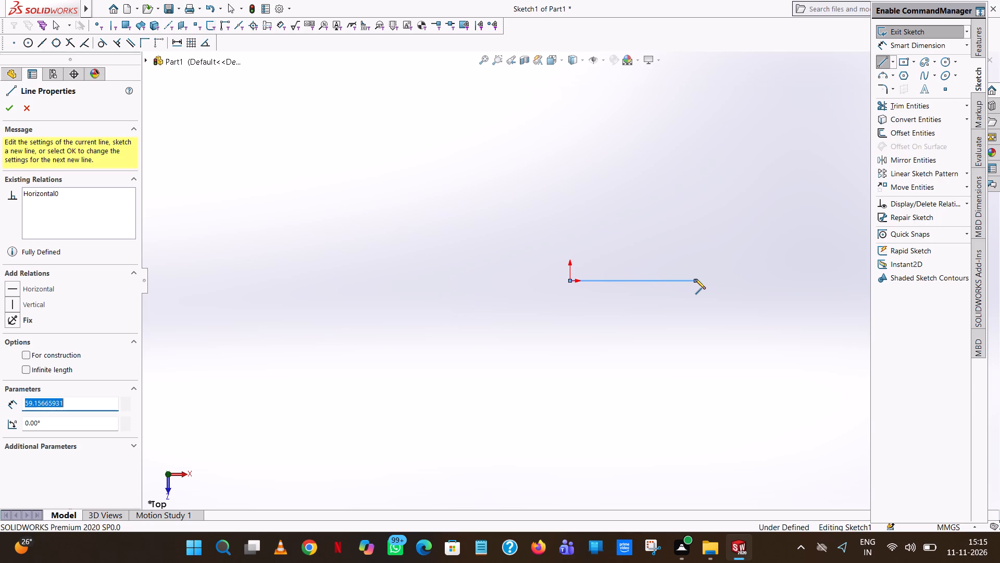
{"action": "type", "text": "40"}
{"action": "key", "text": "Return"}
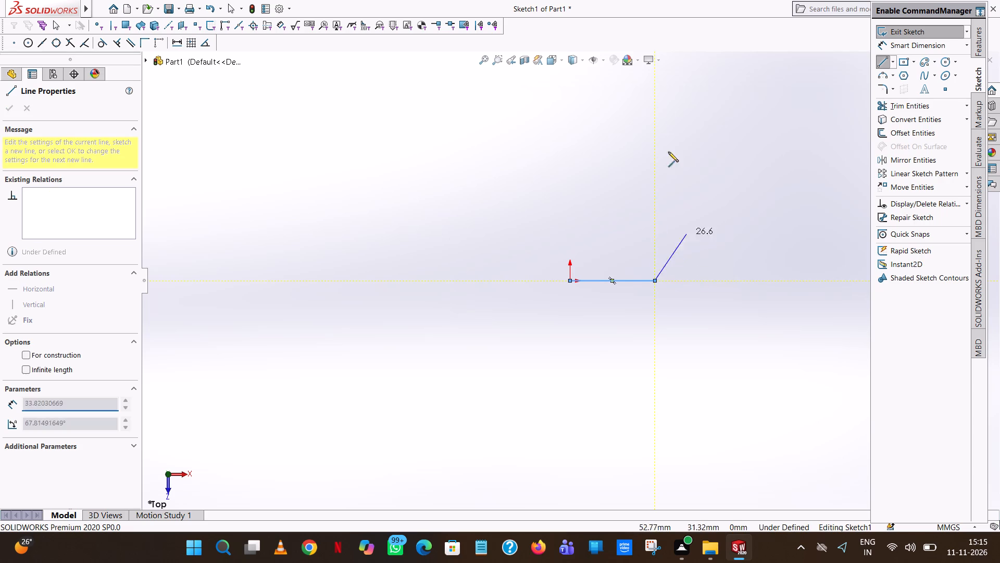
{"action": "left_click", "coordinate": [655, 109]}
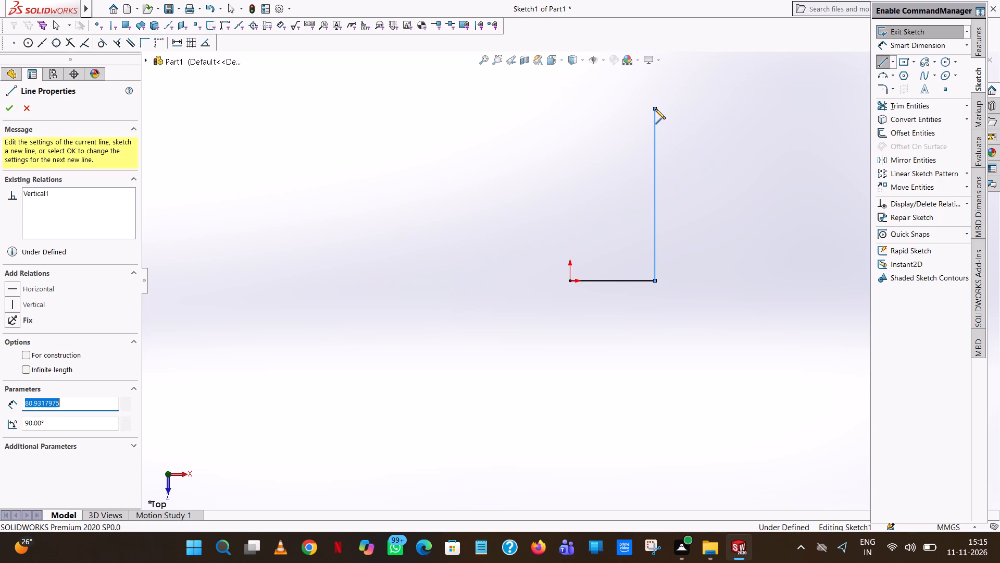
{"action": "key", "text": "6"}
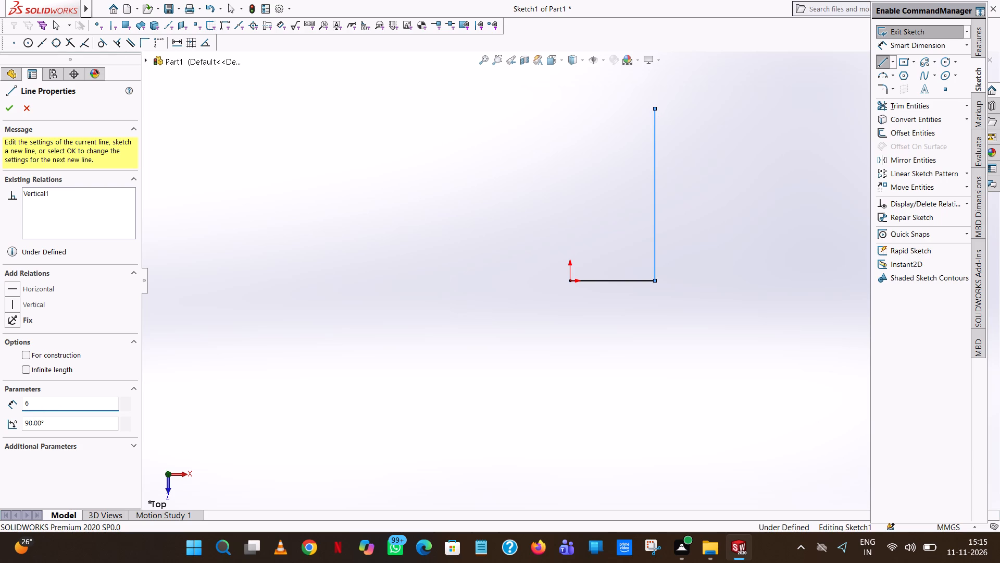
{"action": "key", "text": "4"}
{"action": "type", "text": "/2"}
{"action": "key", "text": "Return"}
Complete the rectangle around the origin with an 80 mm top line, a 64 mm left line and closing bottom and right lines.
{"action": "left_click", "coordinate": [508, 214]}
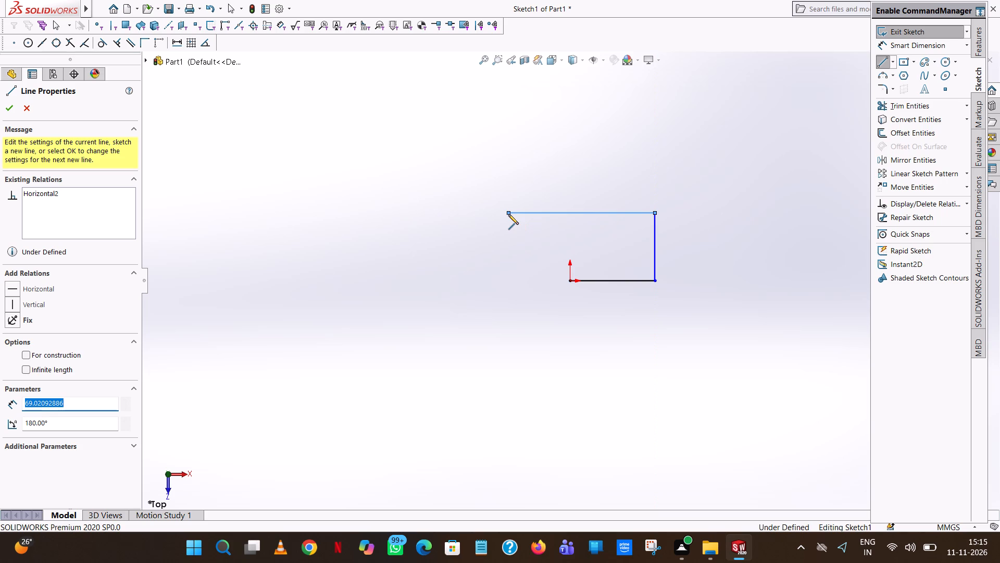
{"action": "type", "text": "80"}
{"action": "key", "text": "Return"}
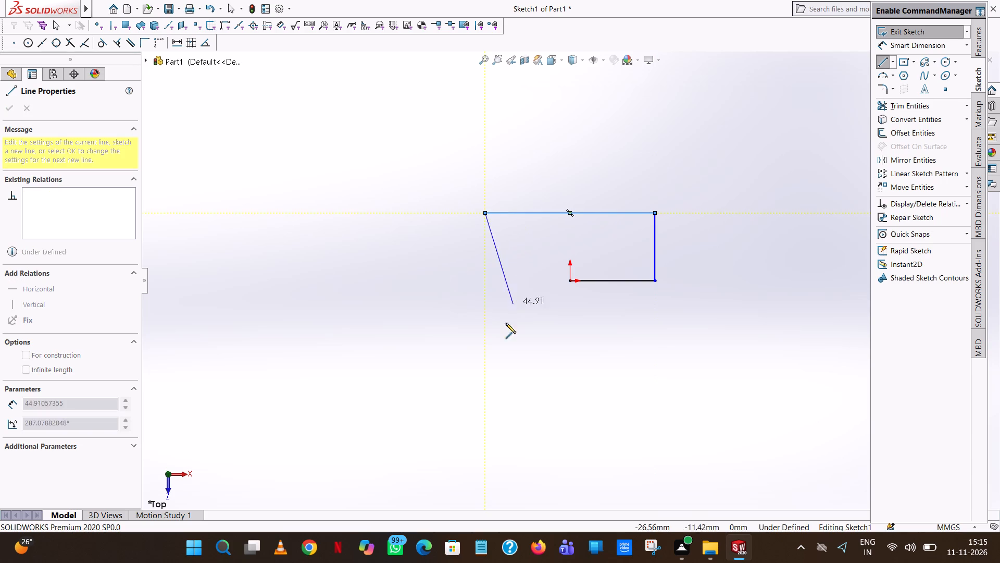
{"action": "left_click", "coordinate": [487, 383]}
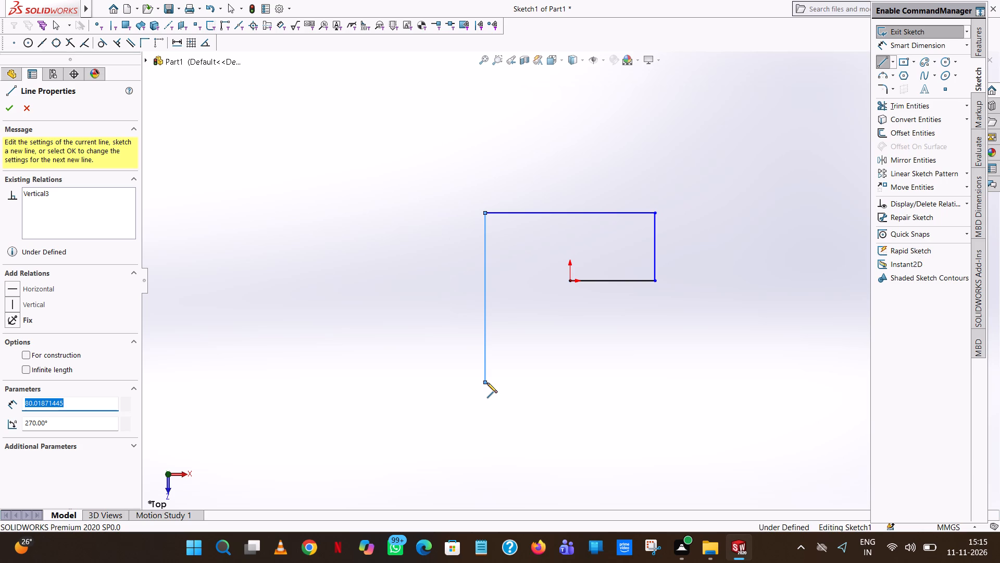
{"action": "key", "text": "6"}
{"action": "key", "text": "4"}
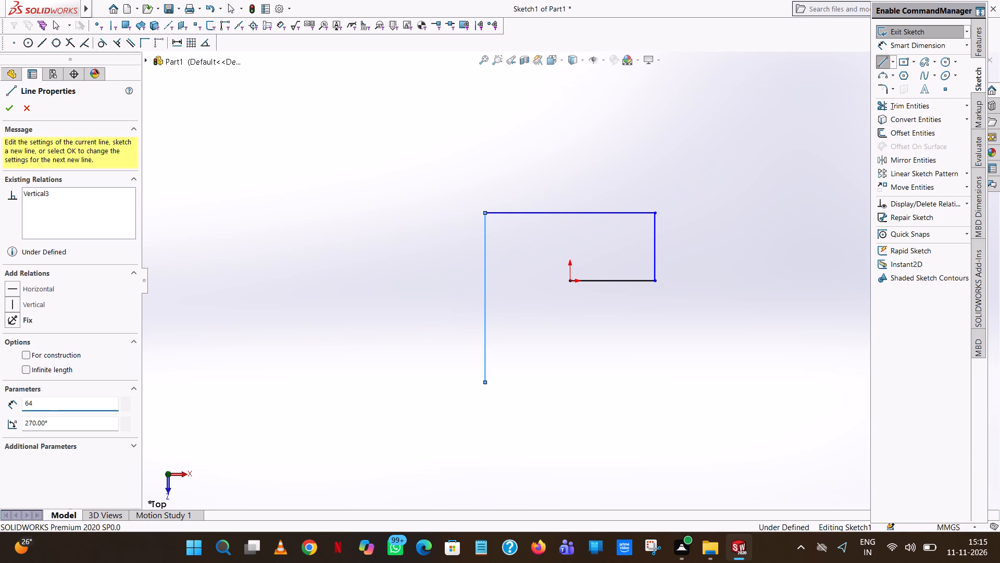
{"action": "key", "text": "Return"}
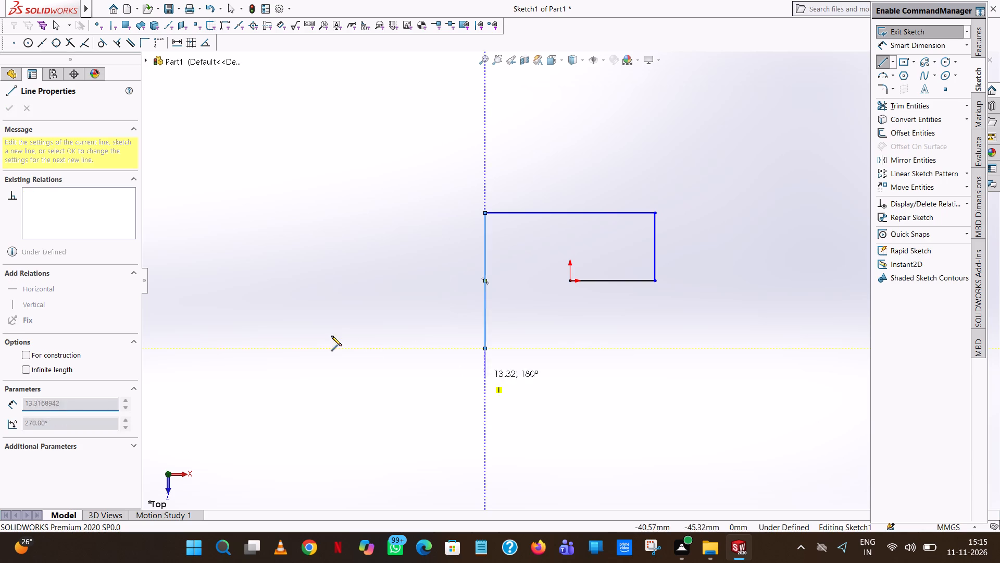
{"action": "left_click", "coordinate": [655, 347]}
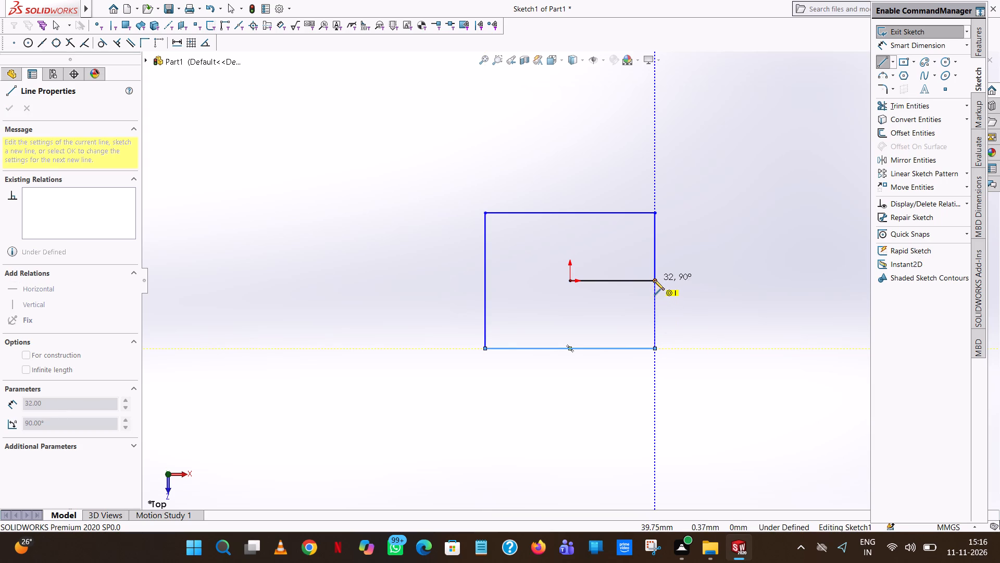
{"action": "left_click", "coordinate": [654, 280]}
{"action": "right_click", "coordinate": [654, 280]}
{"action": "left_click", "coordinate": [703, 285]}
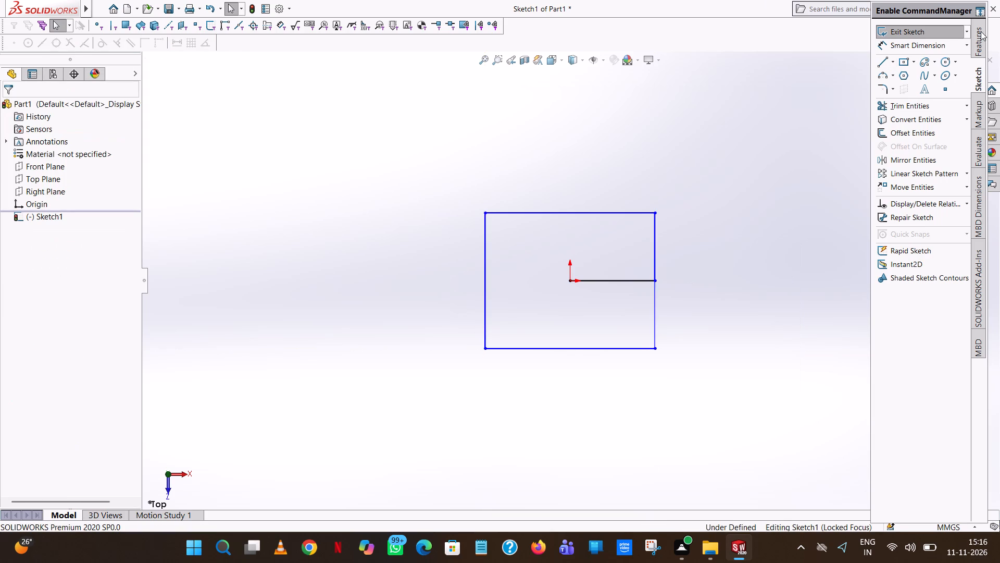
Trim away the horizontal line between the origin and the rectangle's right edge.
{"action": "left_click", "coordinate": [903, 104]}
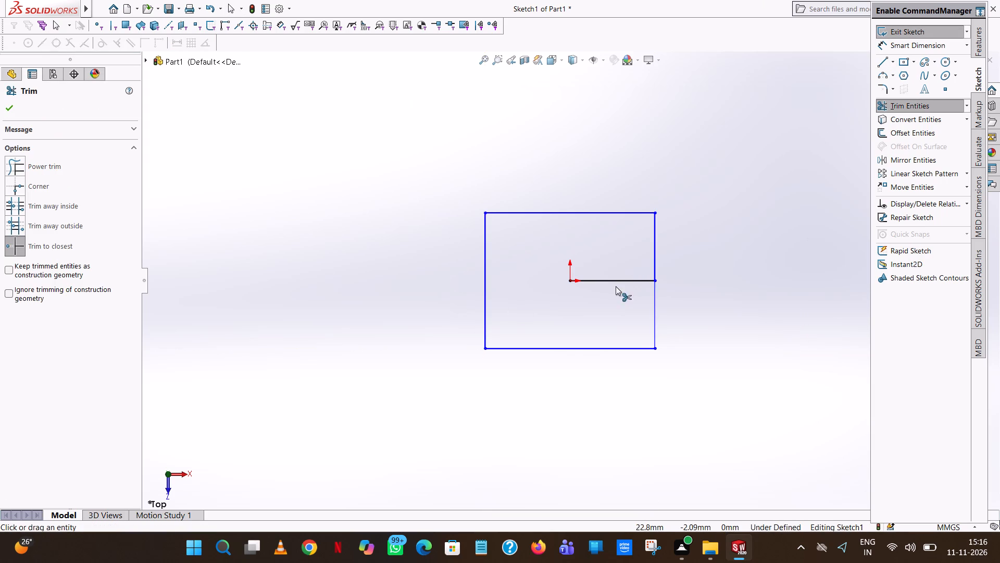
{"action": "left_click", "coordinate": [624, 281]}
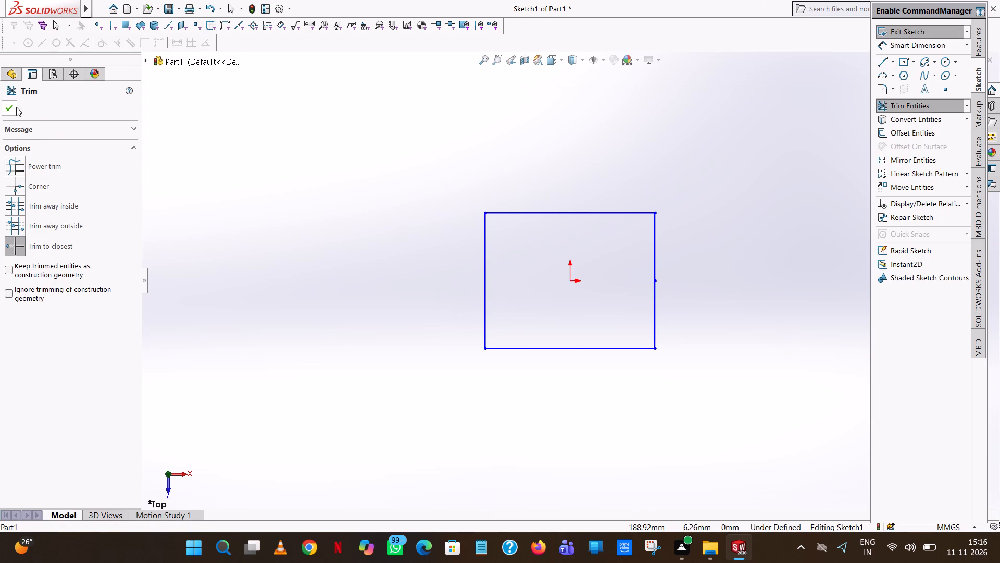
{"action": "left_click", "coordinate": [16, 106]}
Dimension the rectangle's left edge at 64 mm and its top edge at 80 mm.
{"action": "left_click", "coordinate": [905, 40]}
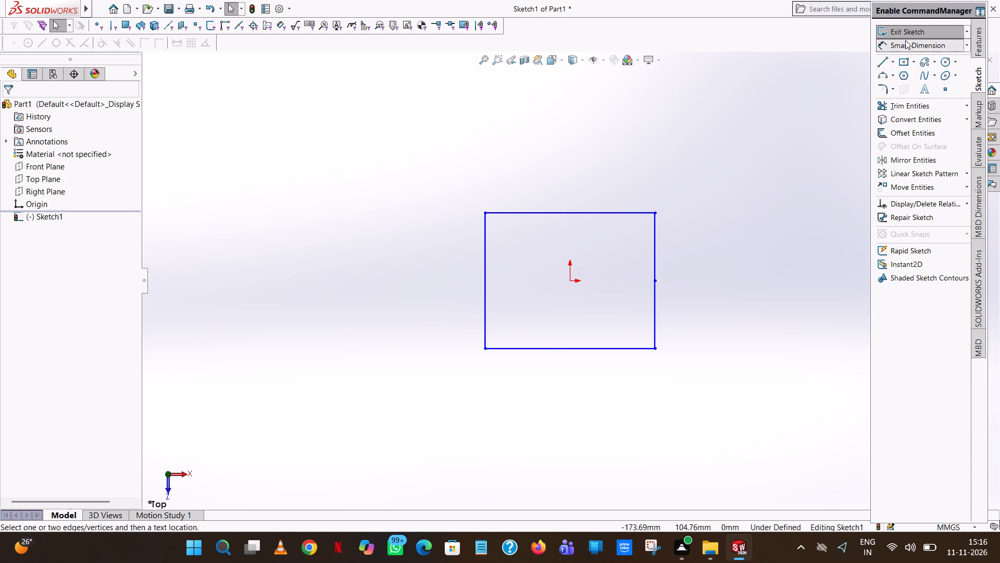
{"action": "left_click", "coordinate": [488, 246]}
{"action": "left_click", "coordinate": [365, 265]}
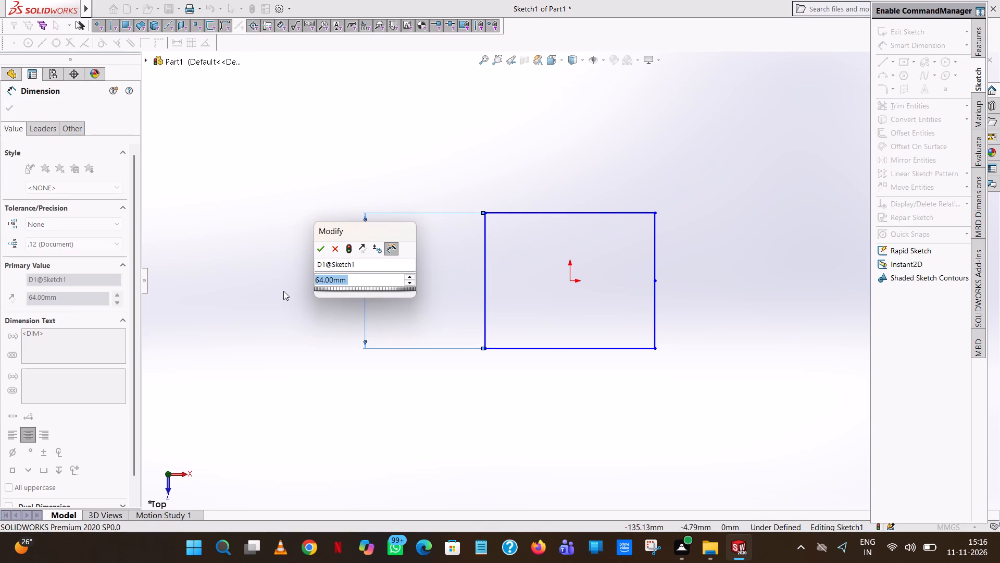
{"action": "left_click", "coordinate": [320, 246]}
{"action": "left_click", "coordinate": [558, 139]}
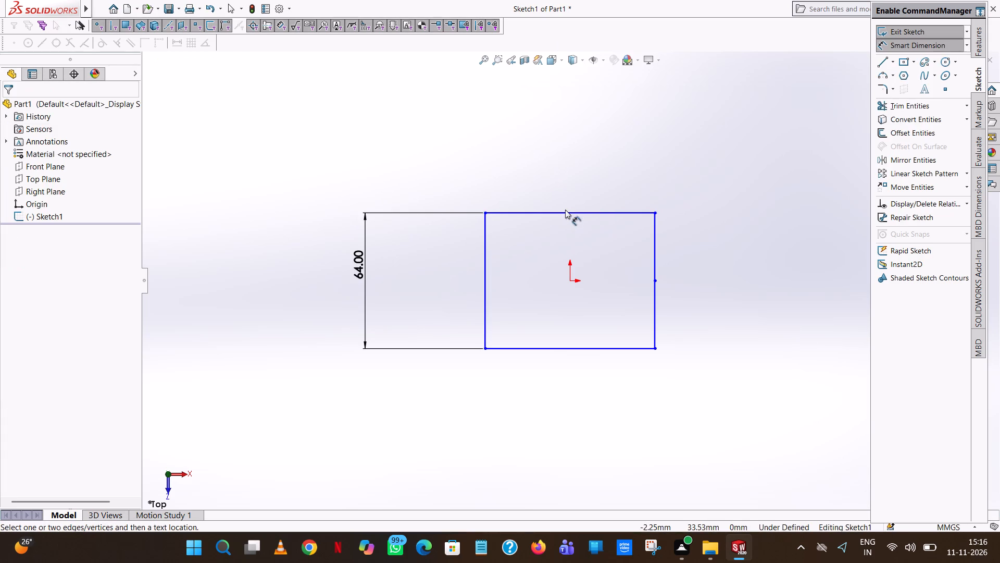
{"action": "left_click", "coordinate": [565, 210]}
{"action": "left_click", "coordinate": [565, 163]}
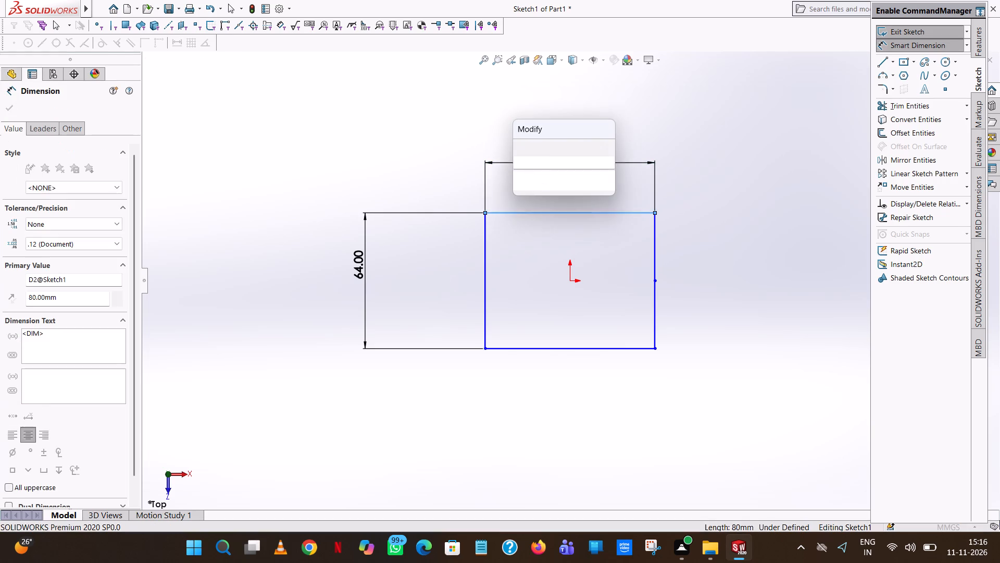
{"action": "left_click", "coordinate": [518, 150]}
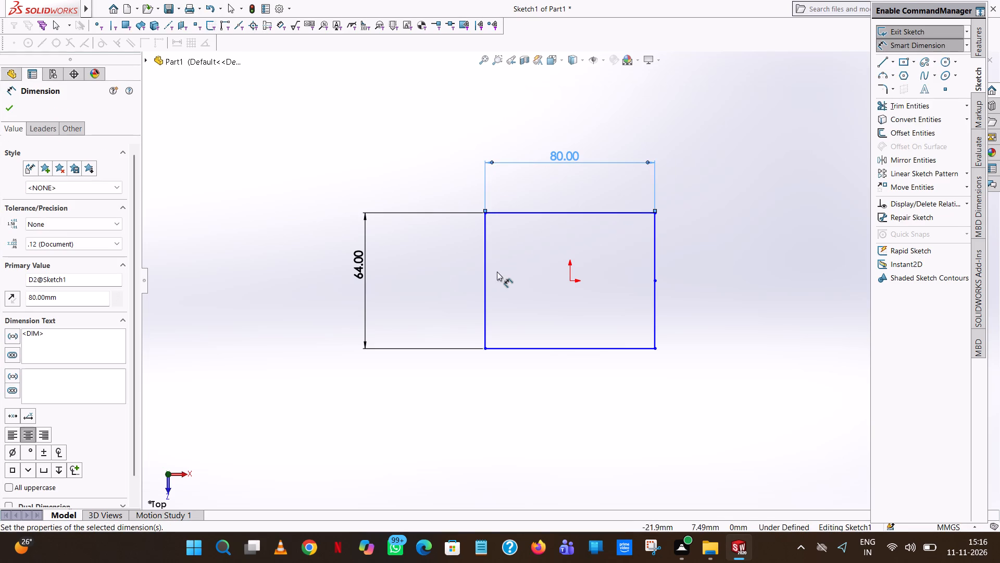
Dimension the origin 40 mm from the rectangle's left edge and 32 mm from its top edge.
{"action": "left_click", "coordinate": [485, 286]}
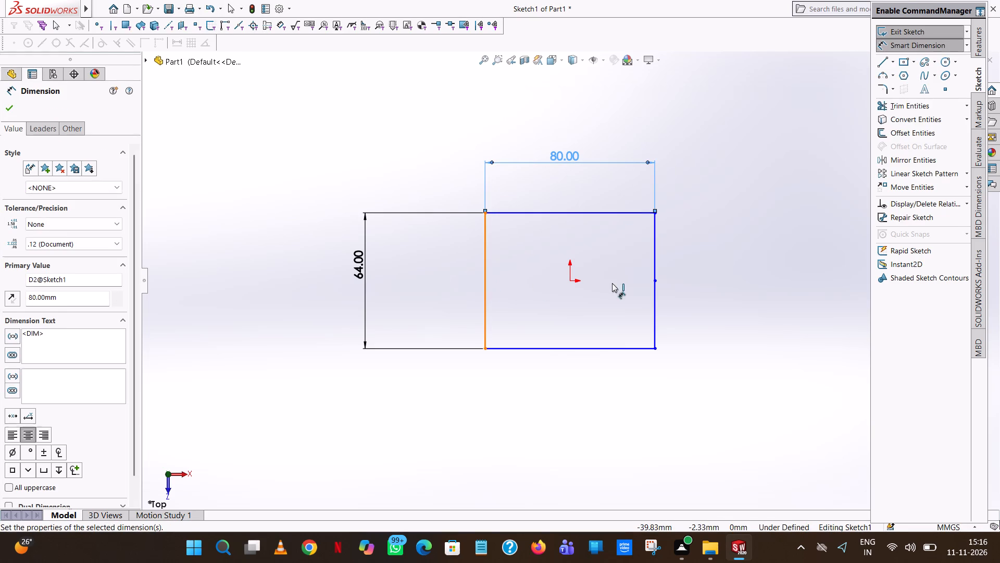
{"action": "left_click", "coordinate": [571, 278]}
{"action": "left_click", "coordinate": [552, 413]}
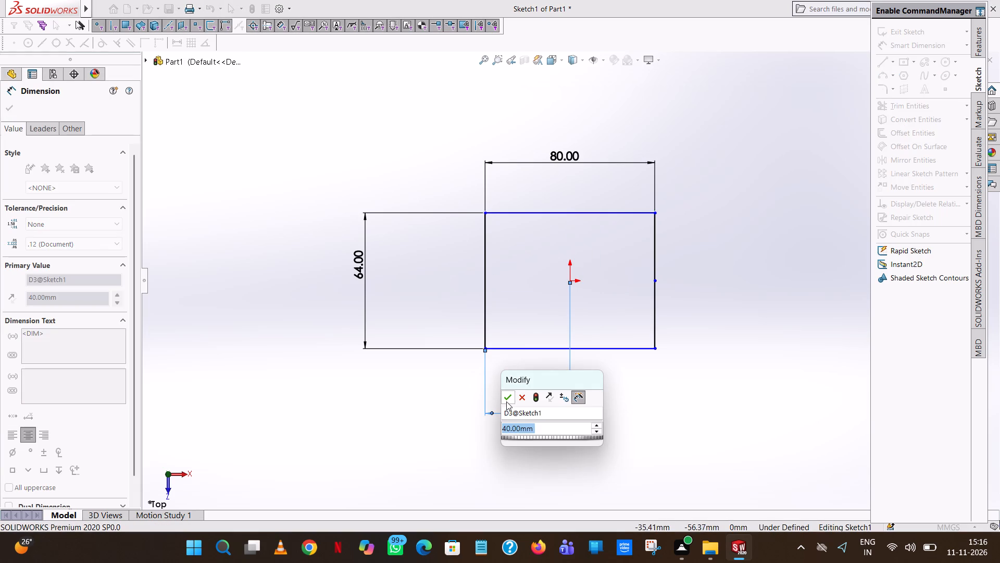
{"action": "left_click", "coordinate": [506, 401]}
{"action": "left_click", "coordinate": [774, 209]}
{"action": "left_click", "coordinate": [569, 214]}
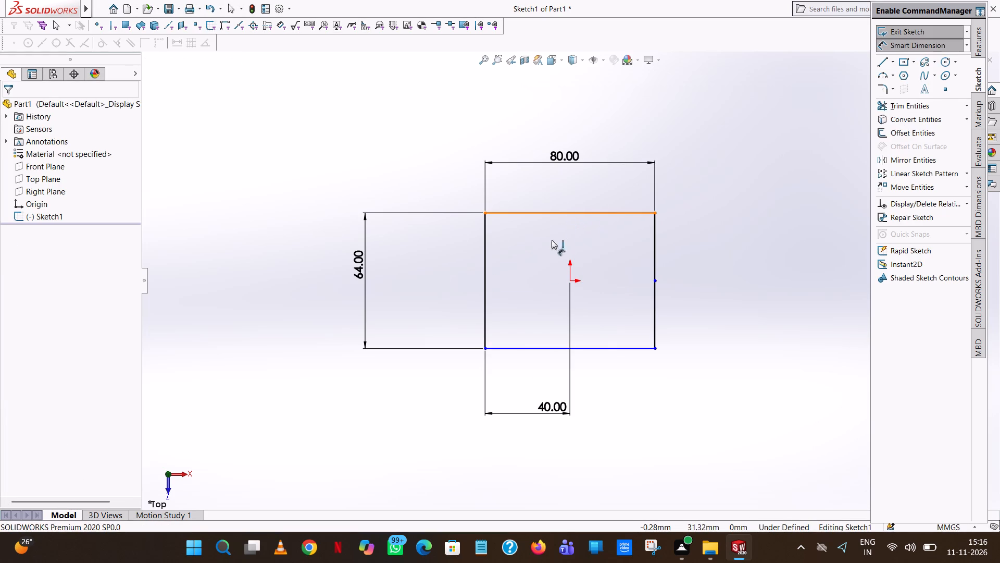
{"action": "left_click", "coordinate": [568, 281]}
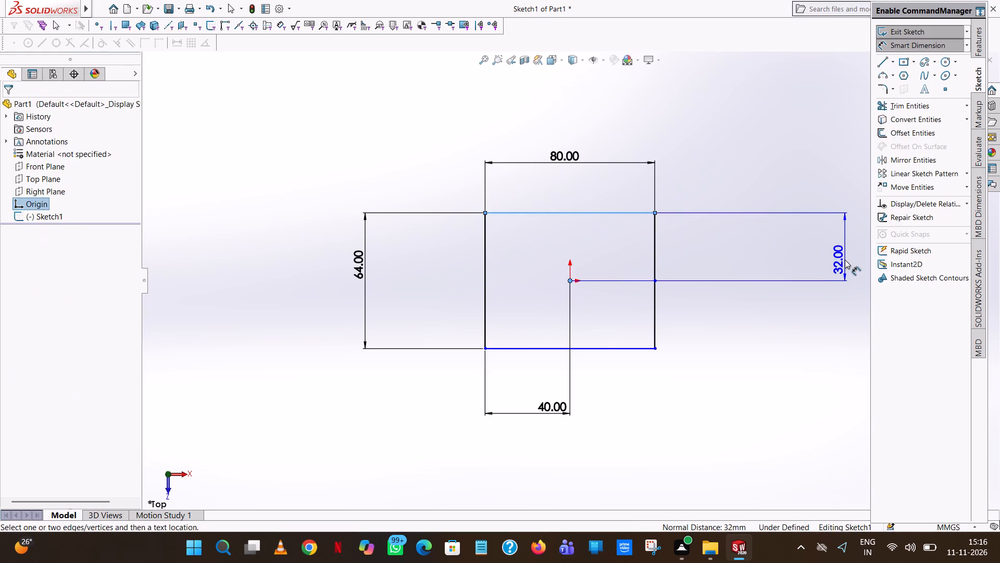
{"action": "left_click", "coordinate": [845, 259]}
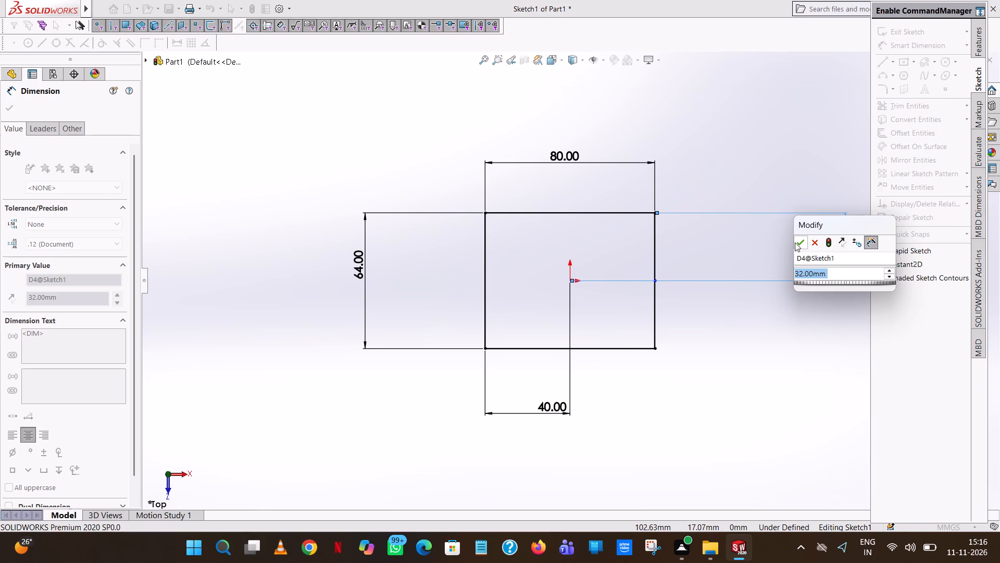
{"action": "left_click", "coordinate": [795, 242]}
{"action": "left_click", "coordinate": [748, 248]}
Dimension the origin horizontally at 40 mm from the point on the rectangle's right edge level with it.
{"action": "left_click", "coordinate": [655, 280]}
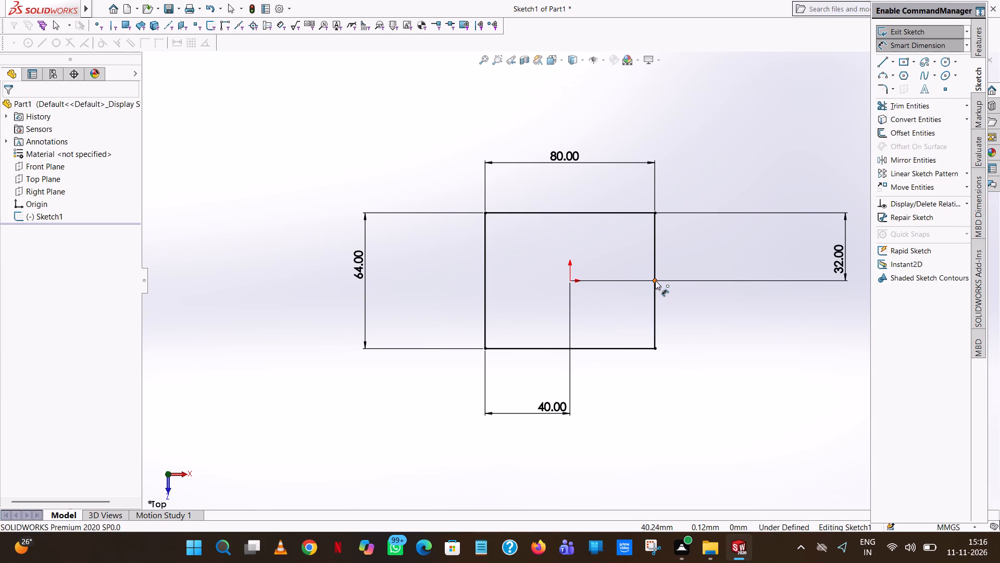
{"action": "left_click", "coordinate": [570, 283]}
{"action": "left_click", "coordinate": [593, 181]}
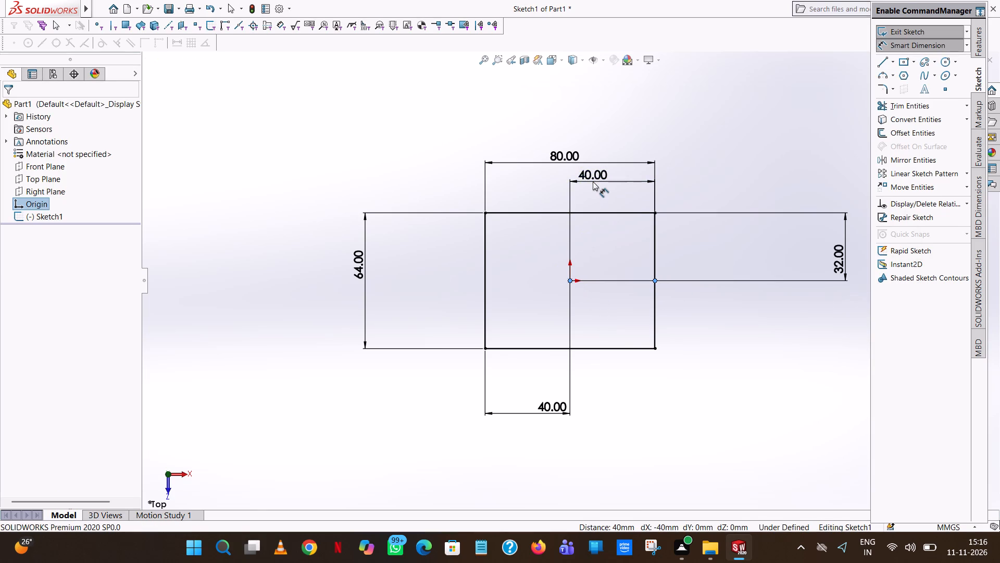
{"action": "left_click", "coordinate": [548, 169]}
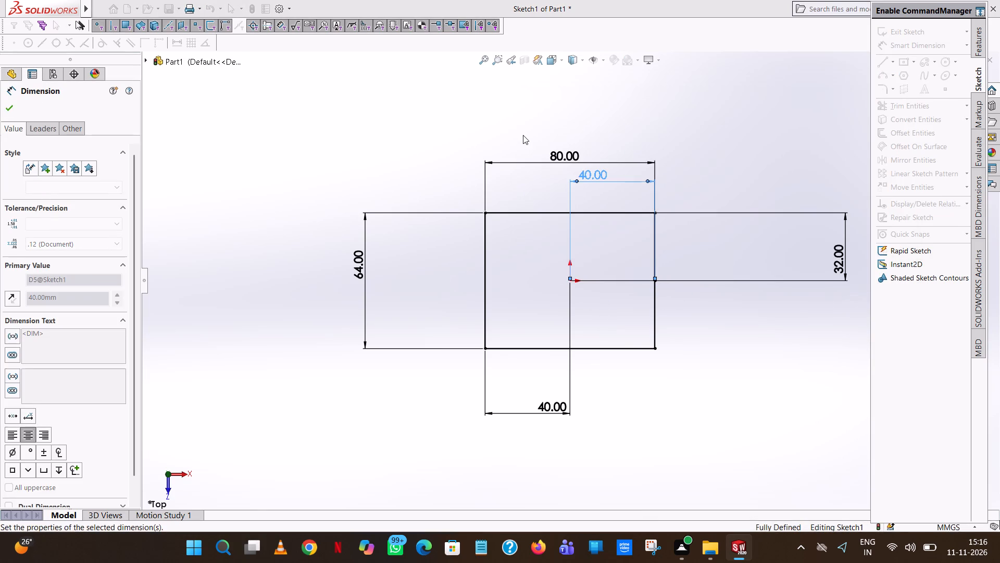
{"action": "left_click", "coordinate": [522, 134]}
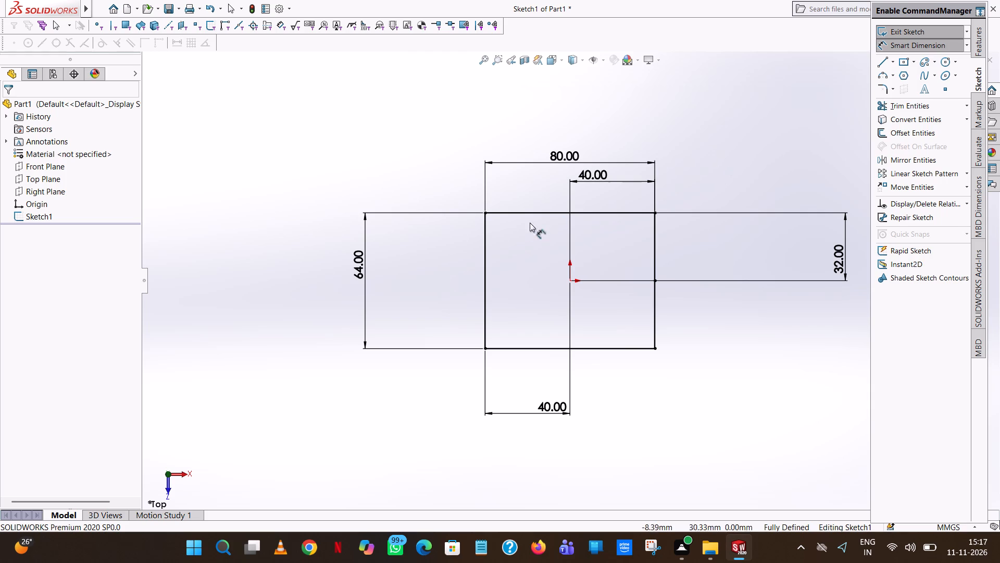
Round all four corners of the rectangle with 10 mm sketch fillets.
{"action": "left_click", "coordinate": [877, 89]}
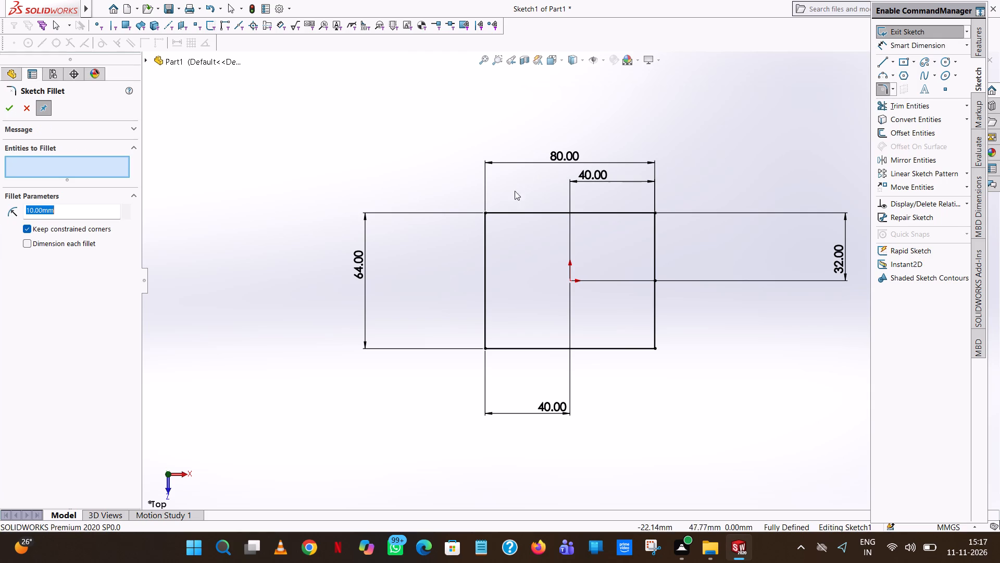
{"action": "left_click", "coordinate": [483, 211]}
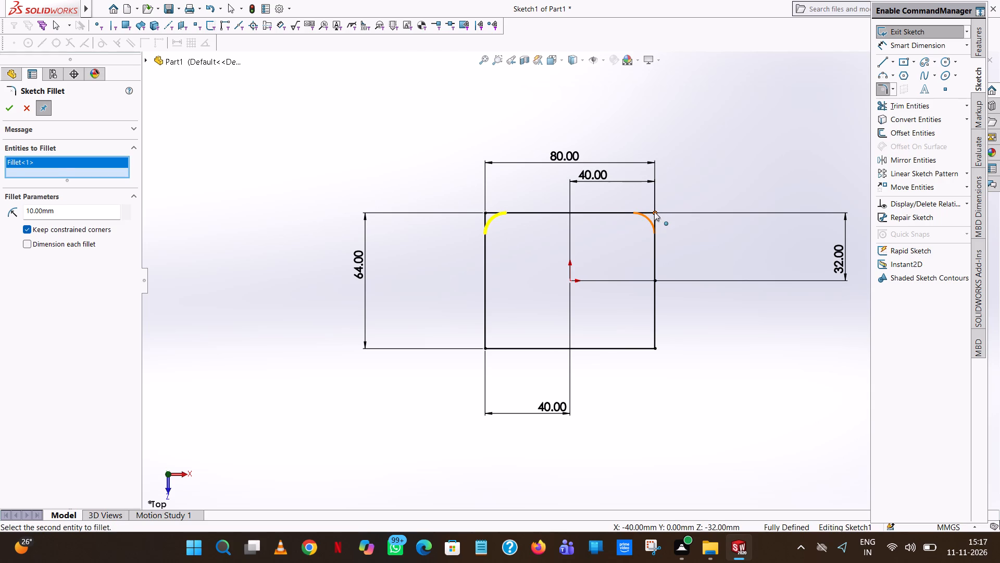
{"action": "left_click", "coordinate": [654, 212]}
{"action": "left_click", "coordinate": [657, 350]}
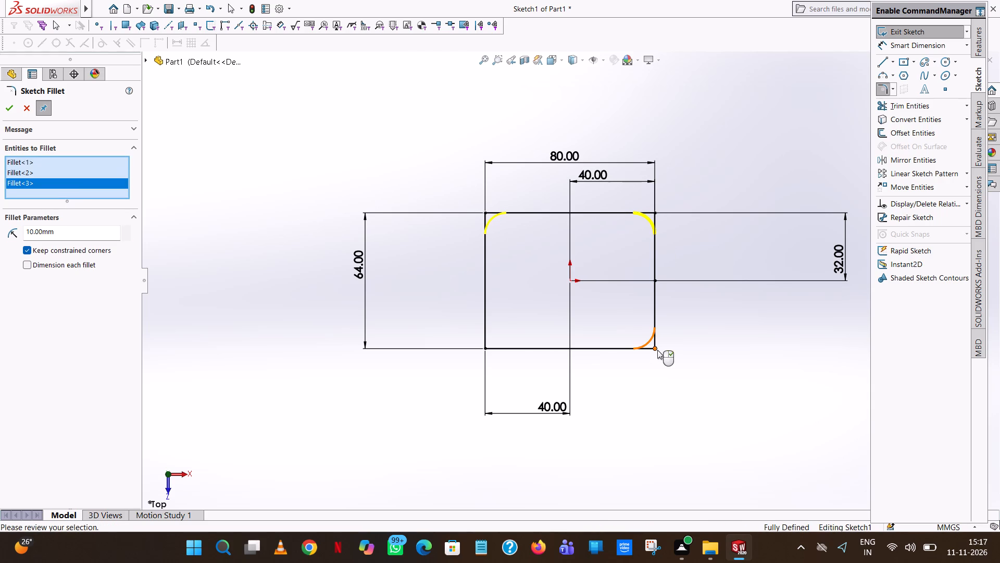
{"action": "left_click", "coordinate": [485, 349]}
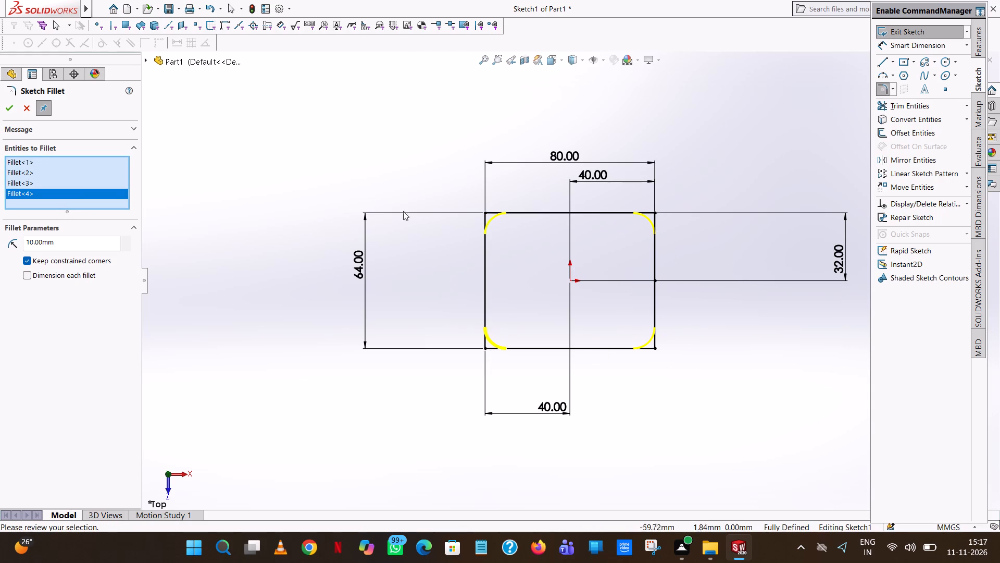
{"action": "left_click", "coordinate": [8, 107]}
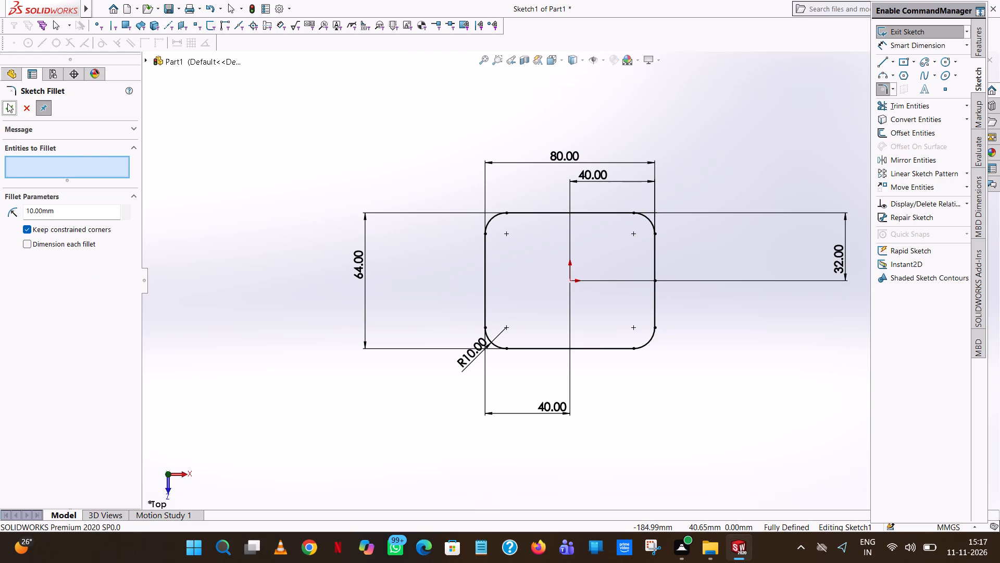
{"action": "left_click", "coordinate": [7, 103]}
{"action": "left_click", "coordinate": [833, 162]}
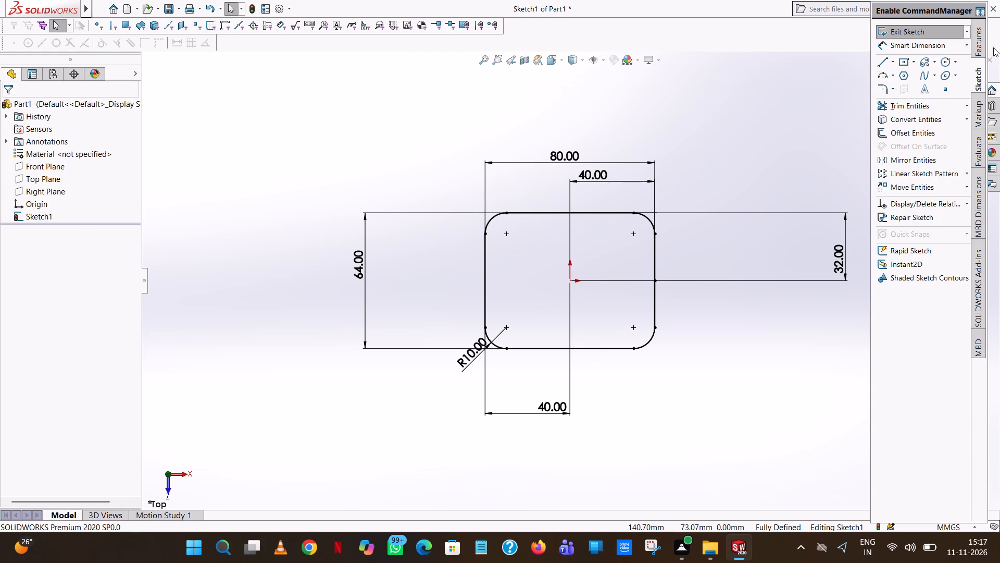
Extrude the rounded rectangle sketch upward as a blind boss 15 mm deep.
{"action": "left_click", "coordinate": [984, 39]}
{"action": "left_click", "coordinate": [901, 38]}
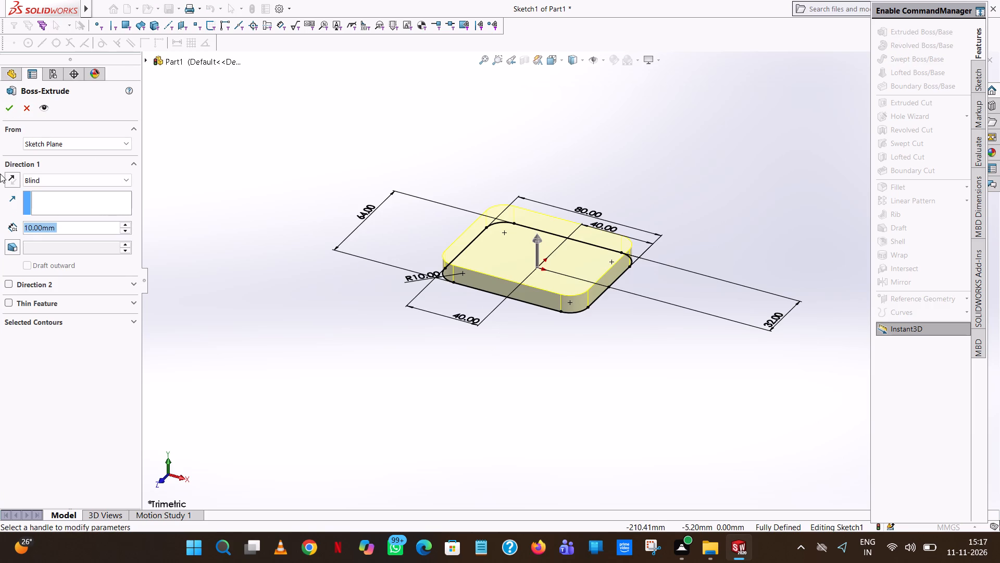
{"action": "type", "text": "15"}
{"action": "key", "text": "Return"}
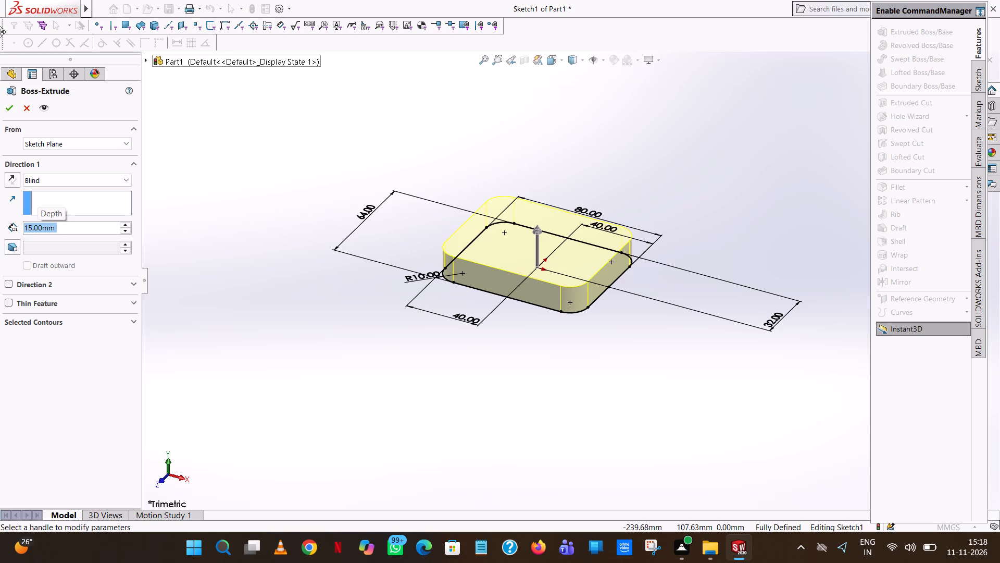
{"action": "left_click", "coordinate": [8, 111]}
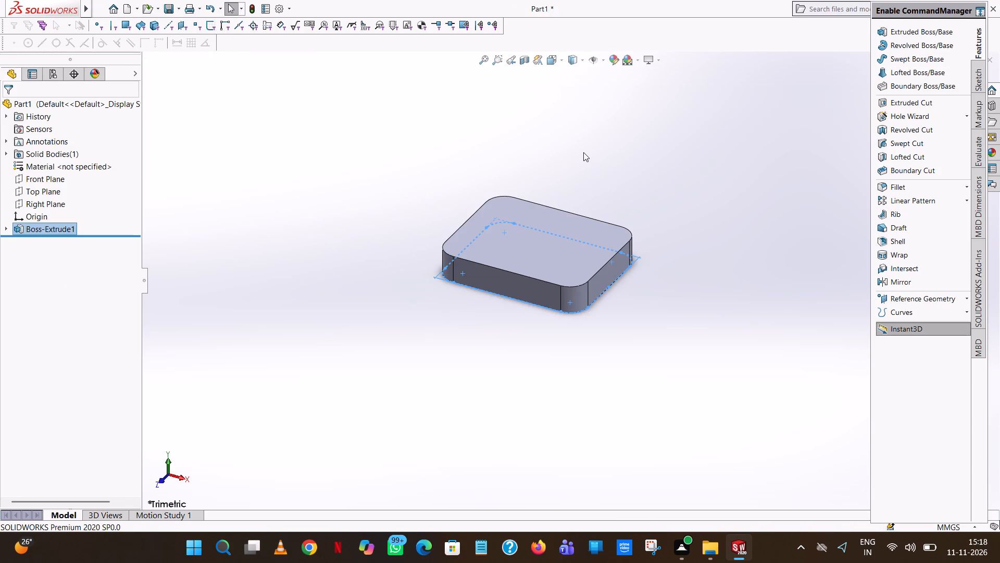
{"action": "left_click", "coordinate": [583, 152]}
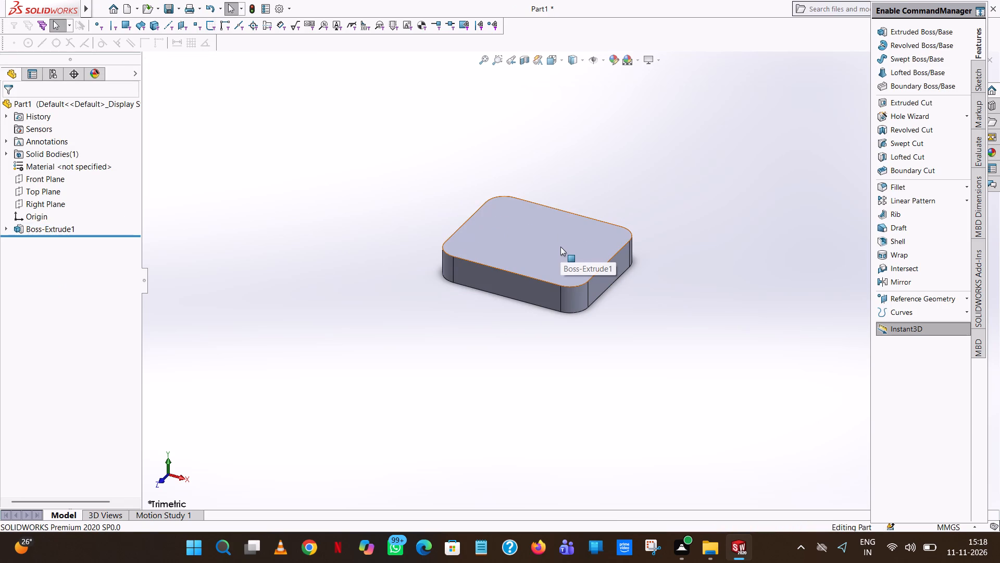
Examine the extruded base plate from its sides, underside edge and top.
{"action": "scroll", "coordinate": [560, 247], "scroll_direction": "down", "scroll_amount": 11}
{"action": "scroll", "coordinate": [560, 248], "scroll_direction": "up", "scroll_amount": 11}
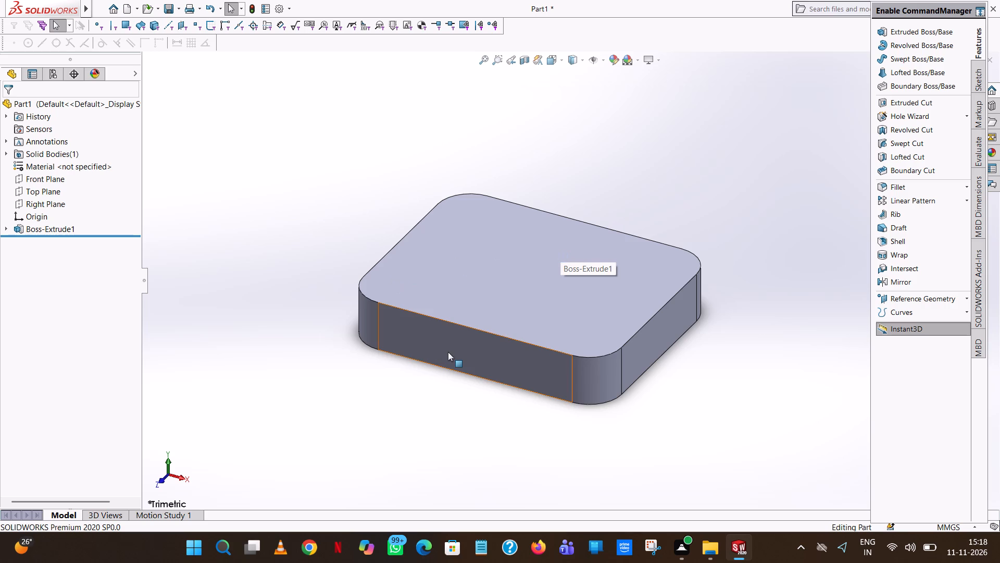
{"action": "middle_click_drag", "start_coordinate": [457, 358], "coordinate": [507, 287]}
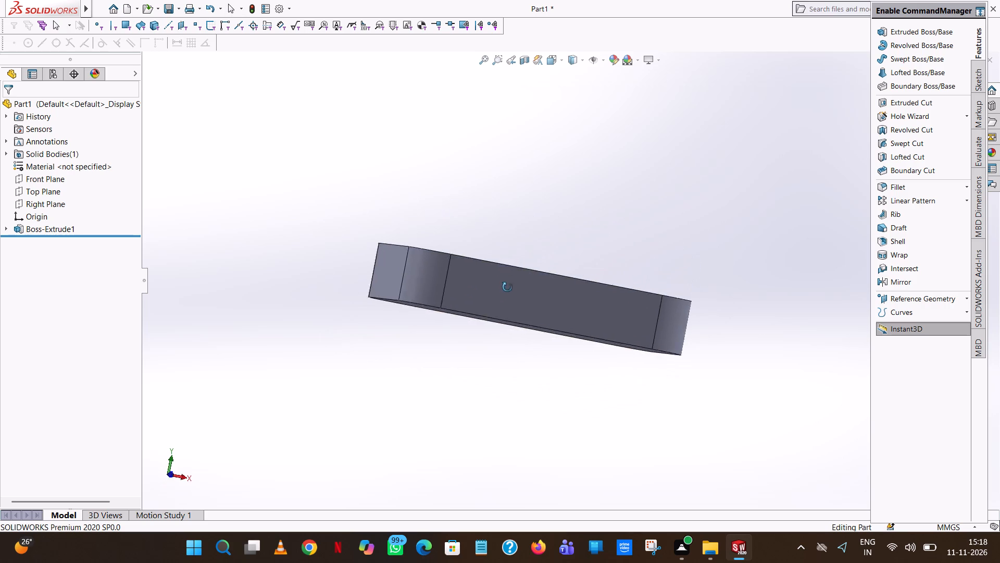
{"action": "middle_click_drag", "start_coordinate": [507, 287], "coordinate": [472, 360]}
{"action": "scroll", "coordinate": [514, 289], "scroll_direction": "up", "scroll_amount": 1}
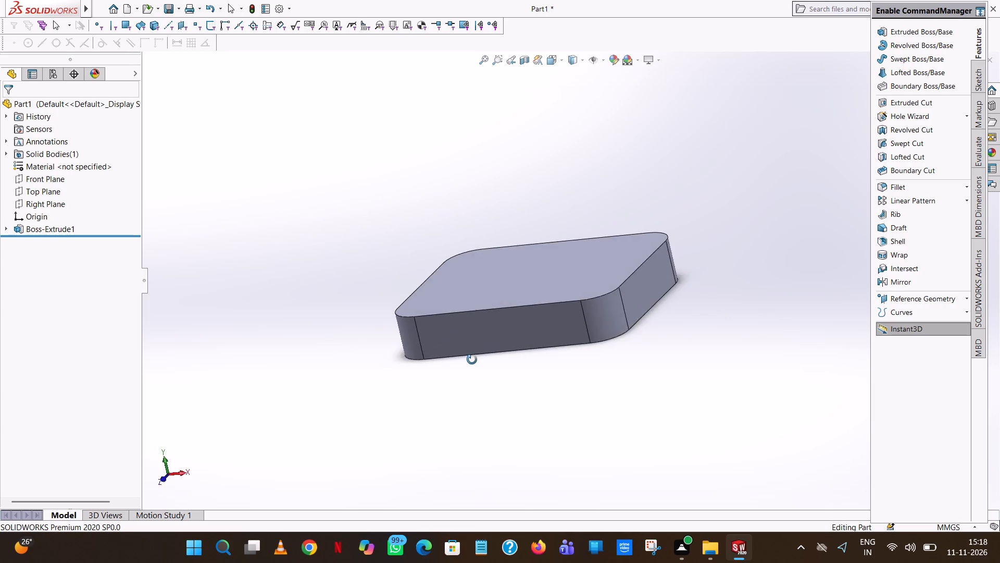
{"action": "middle_click_drag", "start_coordinate": [472, 360], "coordinate": [493, 537]}
{"action": "scroll", "coordinate": [493, 537], "scroll_direction": "down", "scroll_amount": 1}
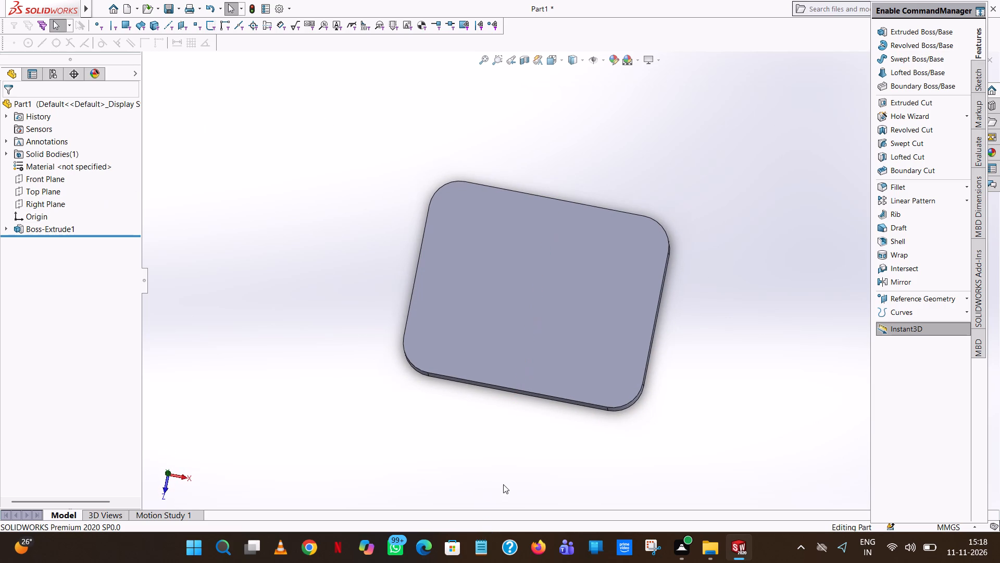
{"action": "scroll", "coordinate": [503, 484], "scroll_direction": "up", "scroll_amount": 2}
{"action": "middle_click_drag", "start_coordinate": [504, 484], "coordinate": [527, 278]}
{"action": "scroll", "coordinate": [564, 360], "scroll_direction": "up", "scroll_amount": 1}
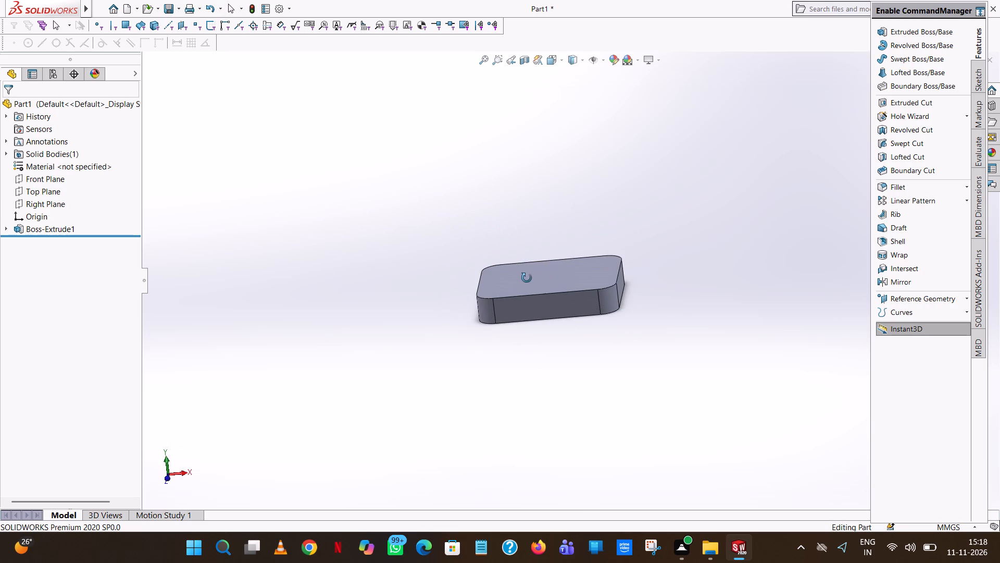
{"action": "middle_click_drag", "start_coordinate": [527, 278], "coordinate": [527, 278]}
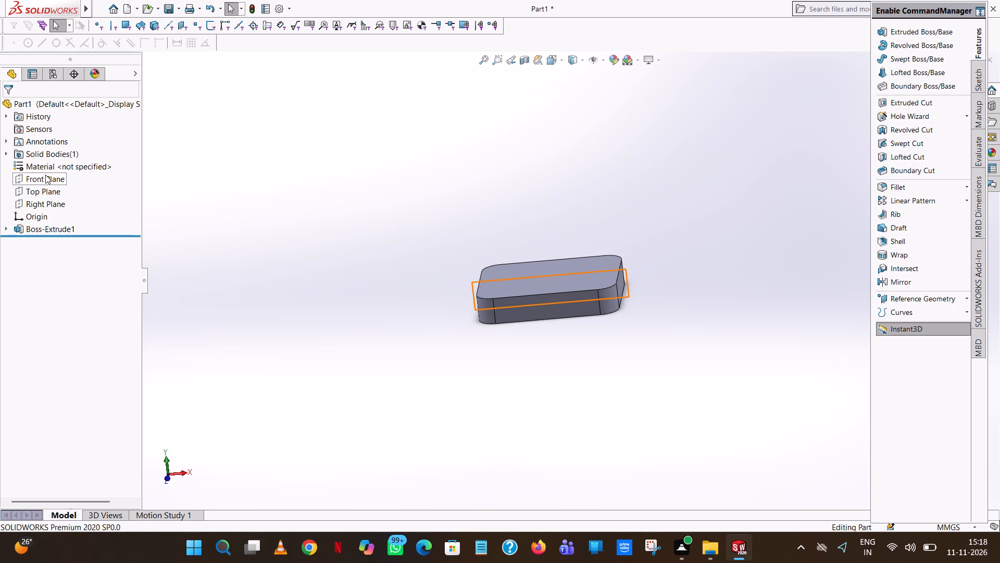
Start a new sketch on the Front Plane through the middle of the base plate, seen face-on.
{"action": "left_click", "coordinate": [45, 175]}
{"action": "scroll", "coordinate": [512, 217], "scroll_direction": "up", "scroll_amount": 2}
{"action": "middle_click_drag", "start_coordinate": [512, 217], "coordinate": [520, 294]}
{"action": "scroll", "coordinate": [497, 386], "scroll_direction": "up", "scroll_amount": 1}
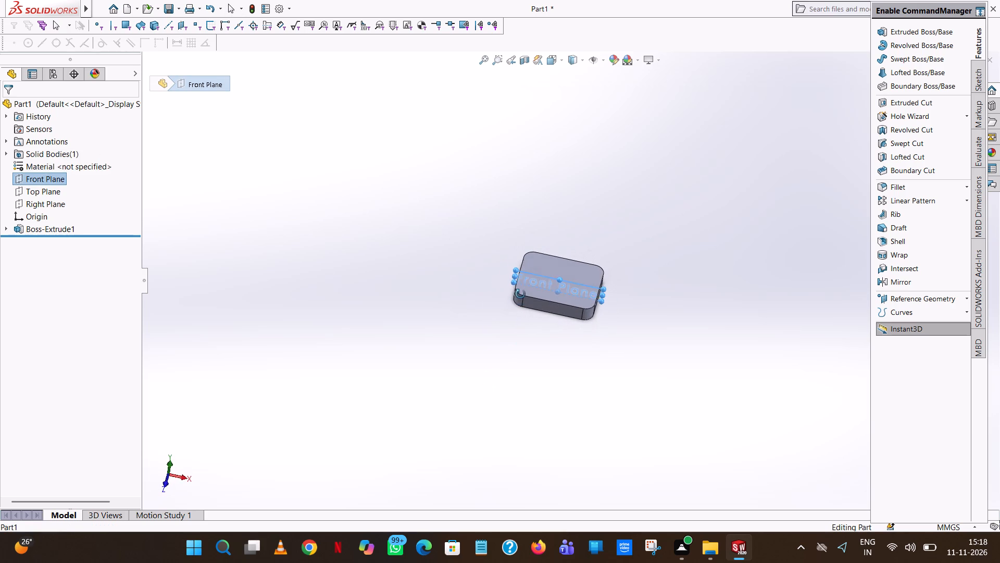
{"action": "middle_click_drag", "start_coordinate": [520, 294], "coordinate": [512, 289]}
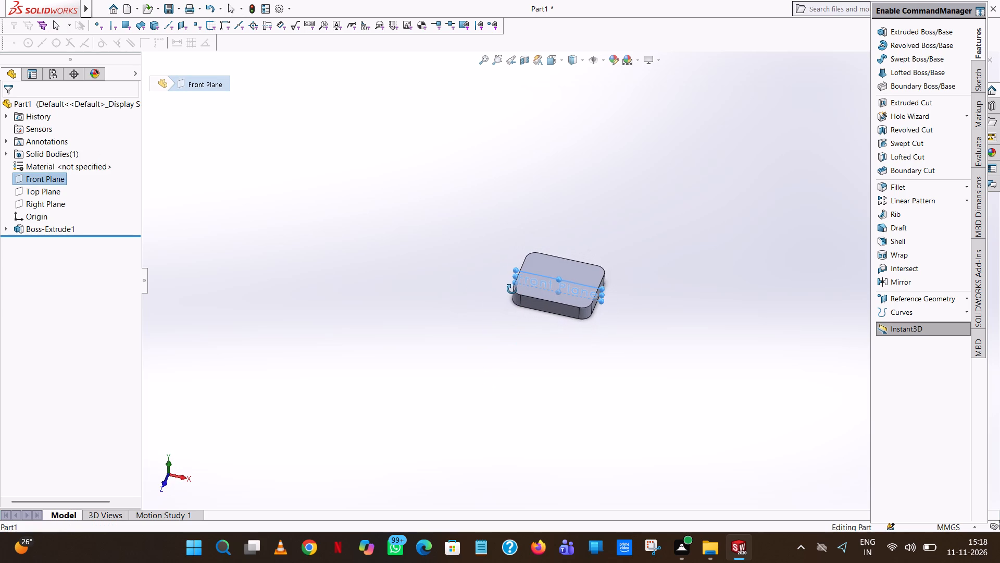
{"action": "middle_click_drag", "start_coordinate": [512, 289], "coordinate": [508, 292]}
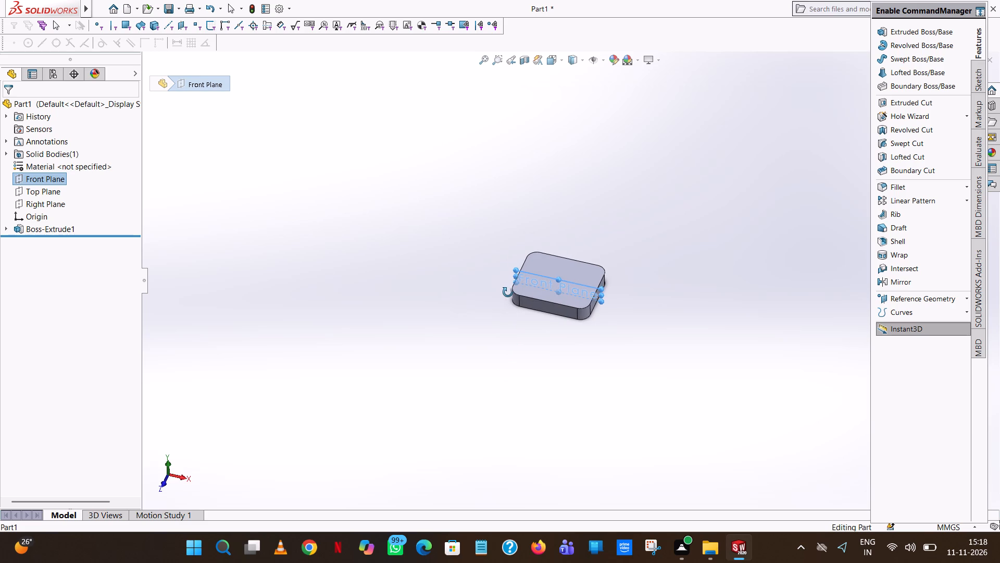
{"action": "middle_click_drag", "start_coordinate": [508, 292], "coordinate": [513, 261]}
{"action": "scroll", "coordinate": [509, 286], "scroll_direction": "up", "scroll_amount": 1}
{"action": "left_click", "coordinate": [27, 176]}
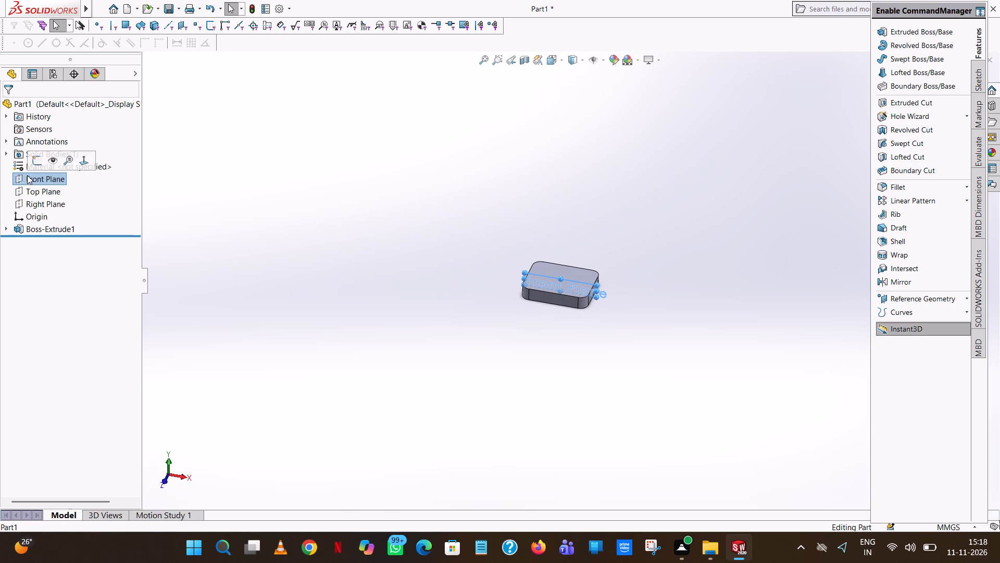
{"action": "left_click", "coordinate": [34, 161]}
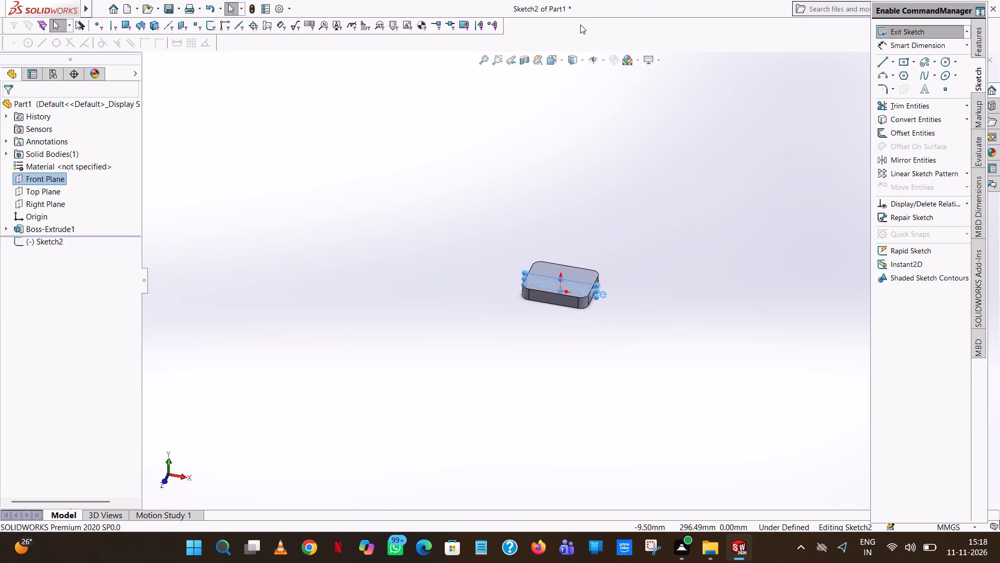
{"action": "left_click", "coordinate": [564, 57]}
{"action": "left_click", "coordinate": [612, 119]}
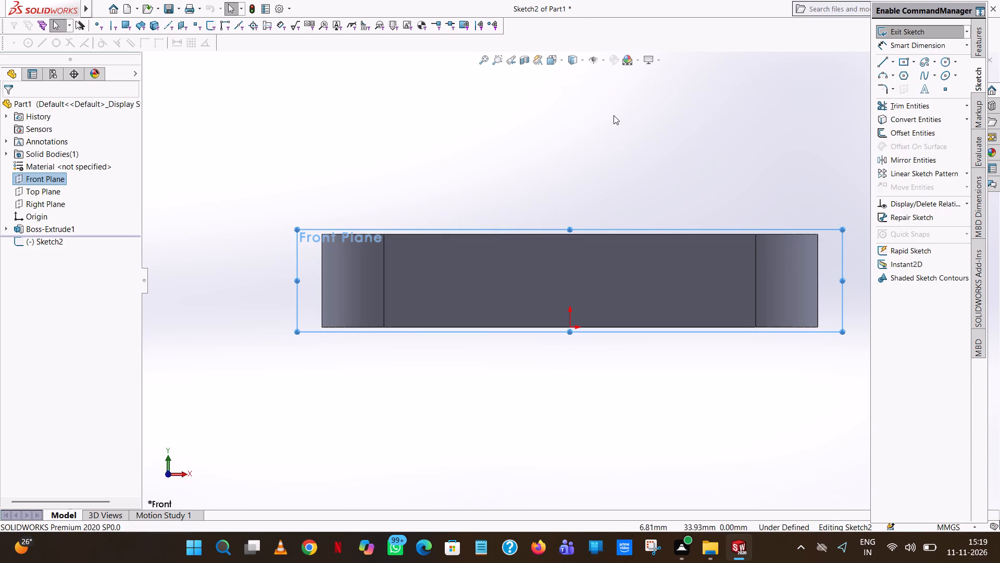
Sketch a vertical line 88 mm long straight up from the origin.
{"action": "scroll", "coordinate": [651, 183], "scroll_direction": "up", "scroll_amount": 6}
{"action": "left_click", "coordinate": [881, 65]}
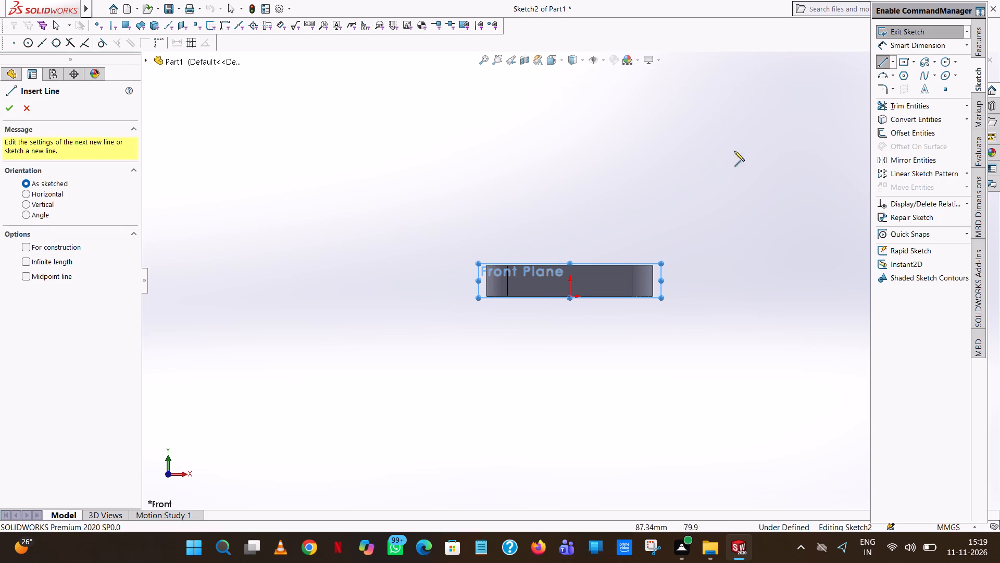
{"action": "left_click", "coordinate": [568, 297]}
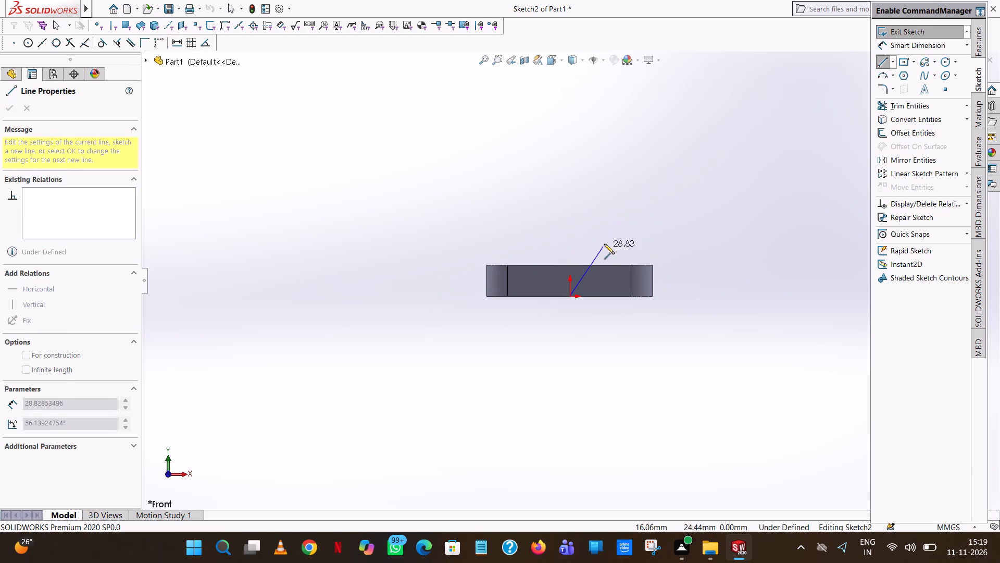
{"action": "left_click", "coordinate": [570, 112]}
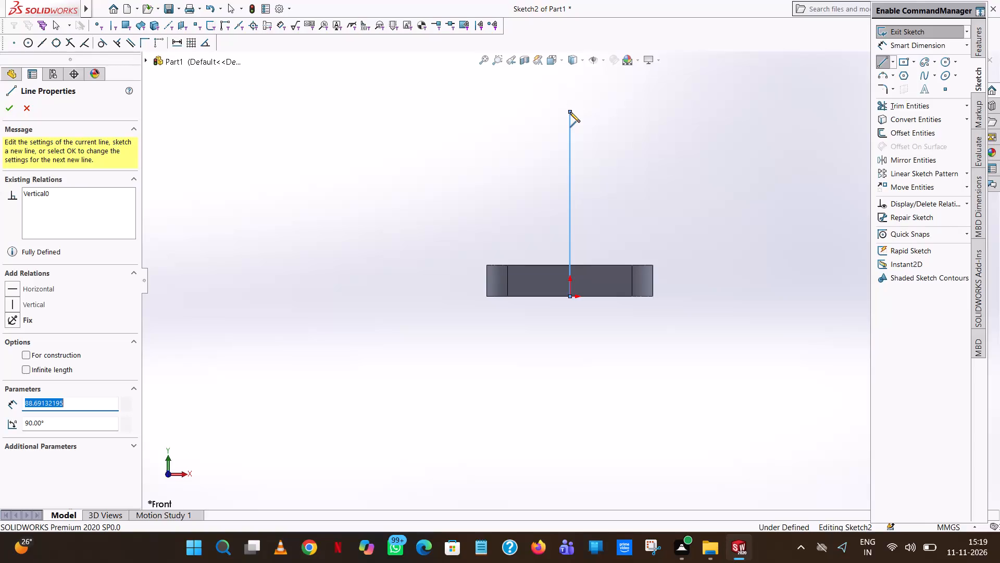
{"action": "type", "text": "88"}
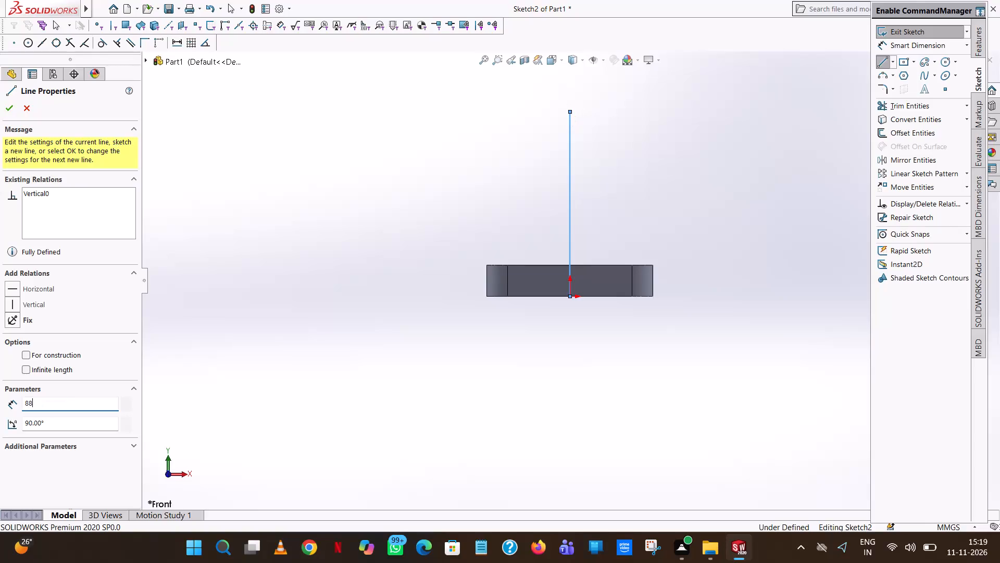
{"action": "key", "text": "Return"}
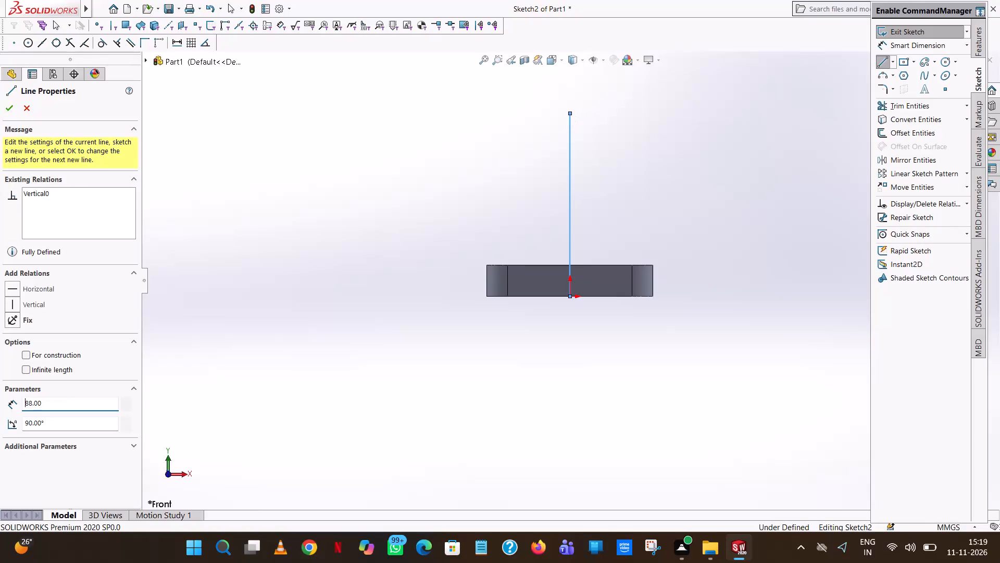
{"action": "right_click", "coordinate": [570, 112]}
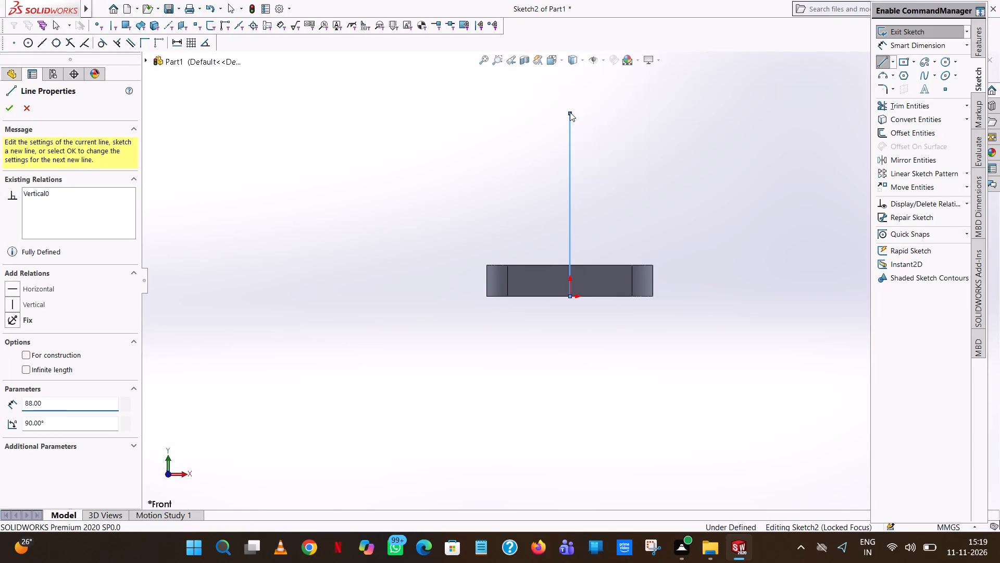
{"action": "left_click", "coordinate": [605, 119]}
{"action": "left_click", "coordinate": [787, 129]}
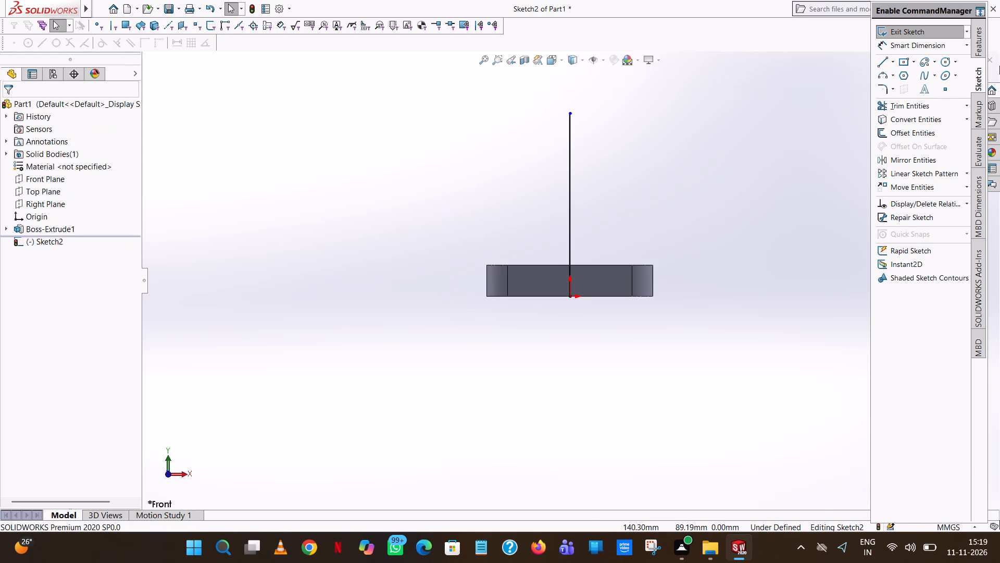
Sketch a circle of radius 18 mm (36/2) centred on the upper end of the vertical line.
{"action": "left_click", "coordinate": [940, 62]}
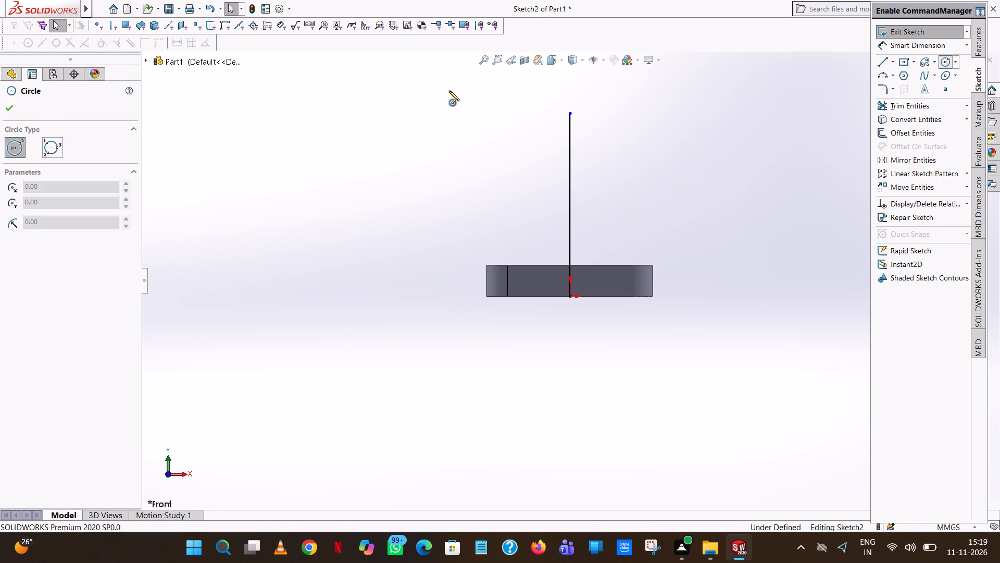
{"action": "left_click", "coordinate": [572, 111]}
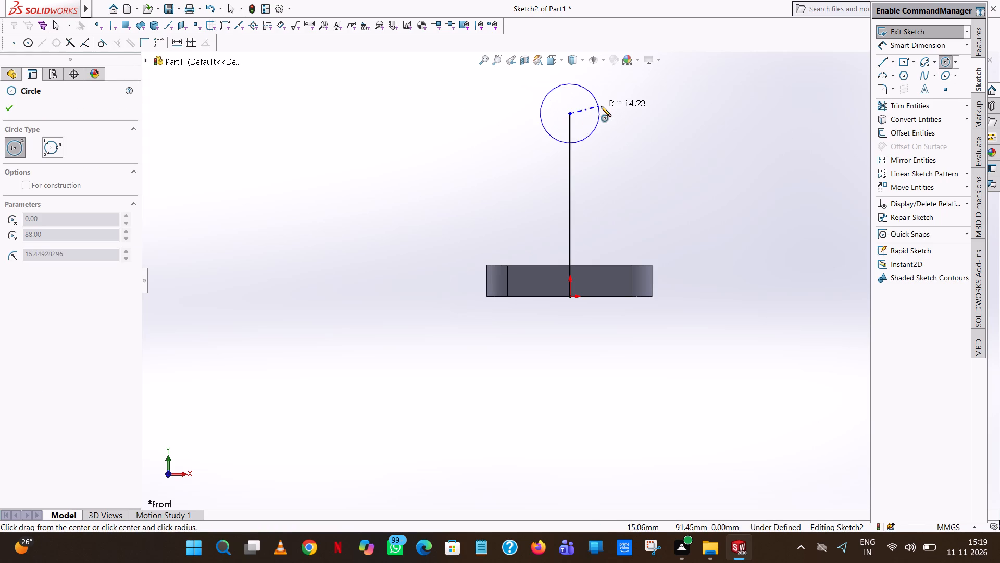
{"action": "left_click", "coordinate": [602, 105]}
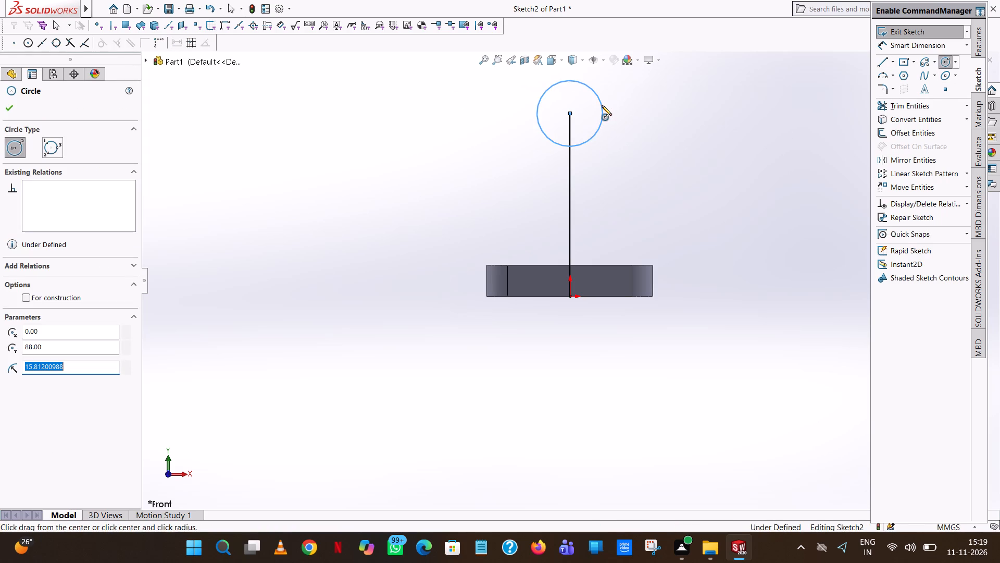
{"action": "type", "text": "36"}
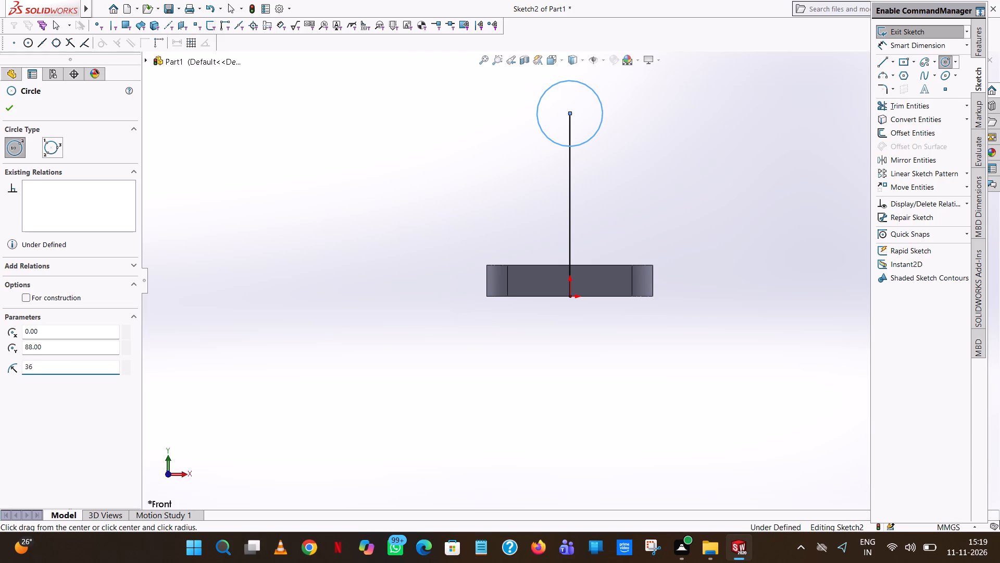
{"action": "key", "text": "slash"}
{"action": "key", "text": "2"}
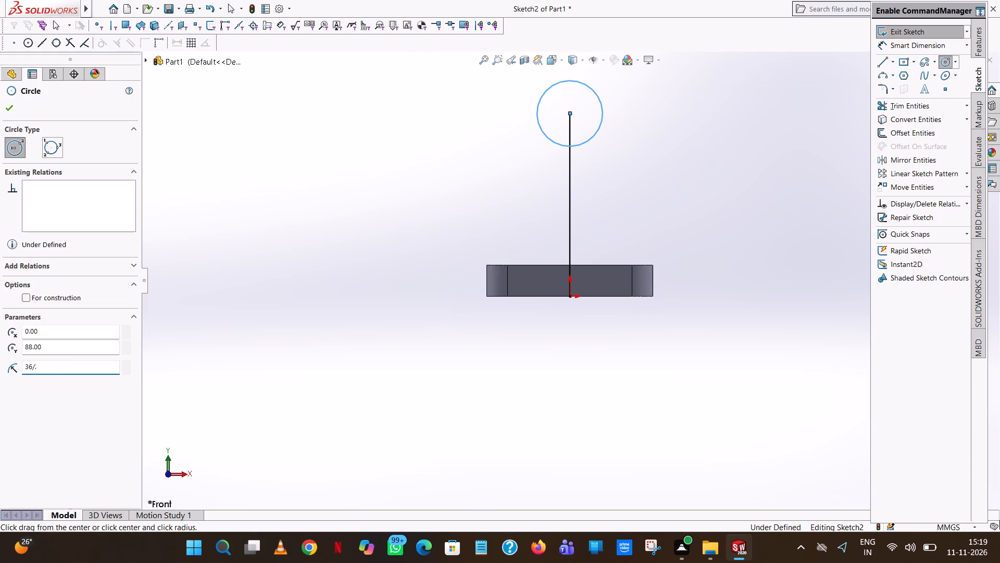
{"action": "key", "text": "Return"}
{"action": "right_click", "coordinate": [594, 103]}
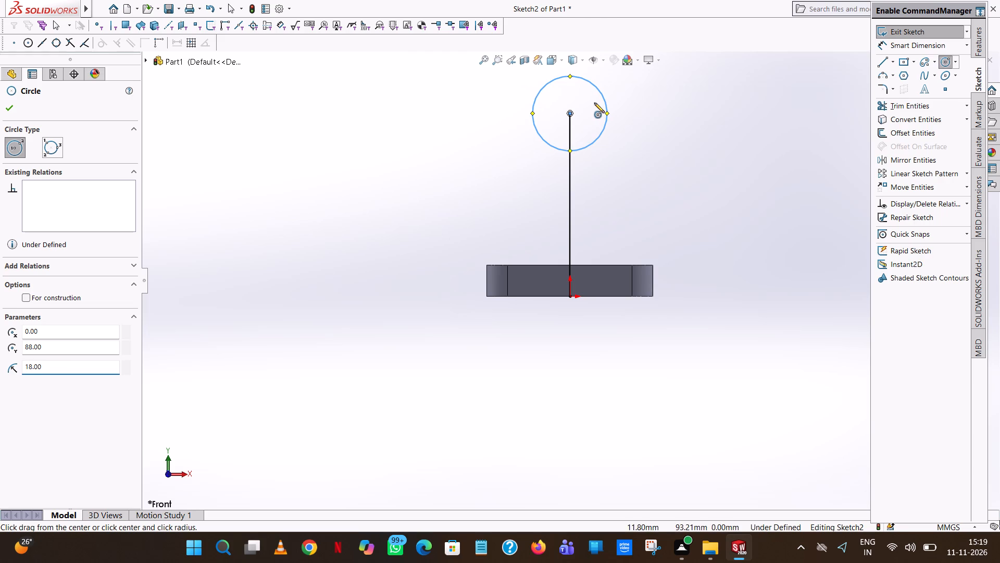
{"action": "left_click", "coordinate": [615, 116]}
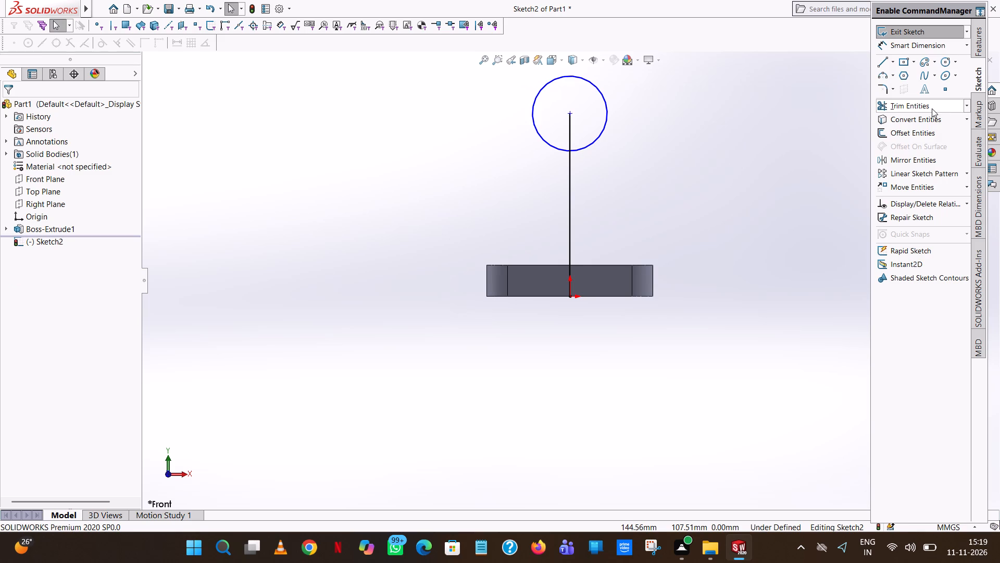
Trim away the whole vertical line, both inside and below the circle.
{"action": "left_click", "coordinate": [932, 108]}
{"action": "left_click", "coordinate": [568, 131]}
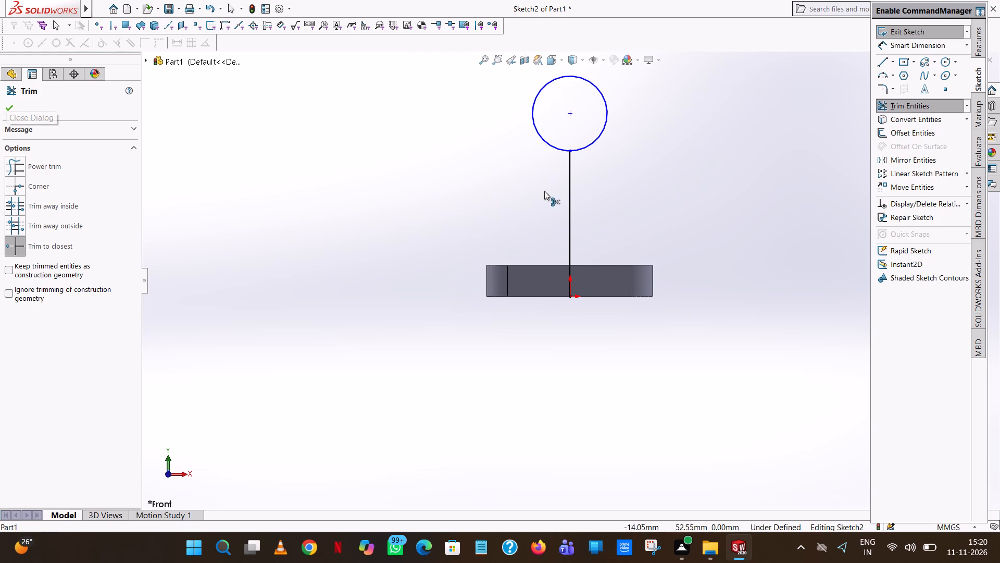
{"action": "left_click", "coordinate": [572, 222]}
{"action": "left_click", "coordinate": [5, 111]}
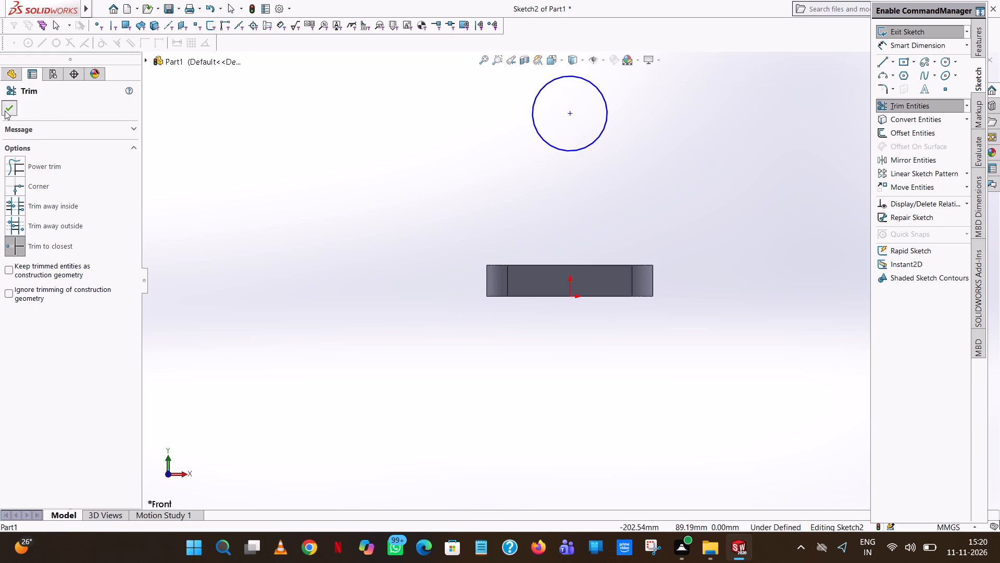
Add a 36 mm diameter dimension to the circle.
{"action": "left_click", "coordinate": [908, 48]}
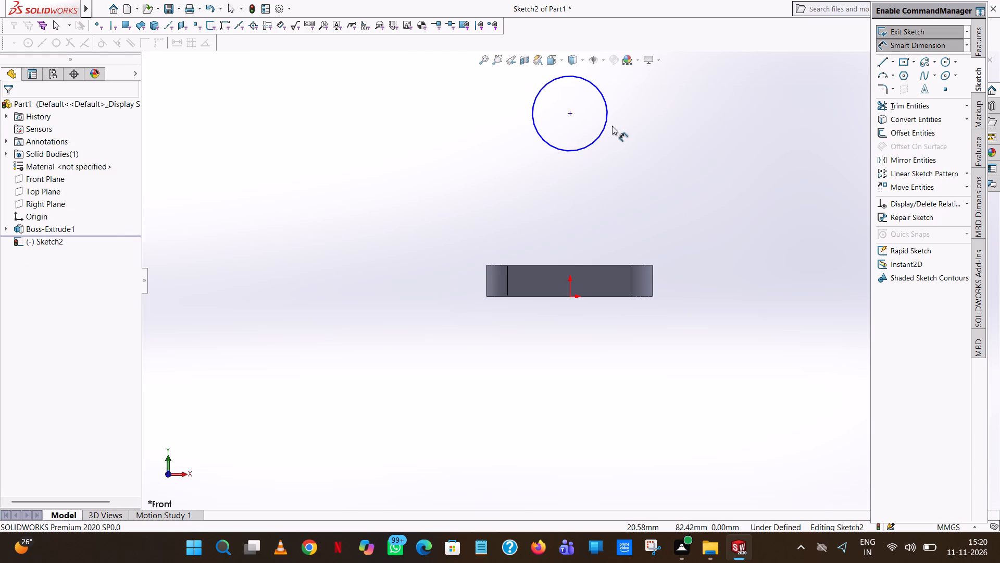
{"action": "left_click", "coordinate": [597, 90]}
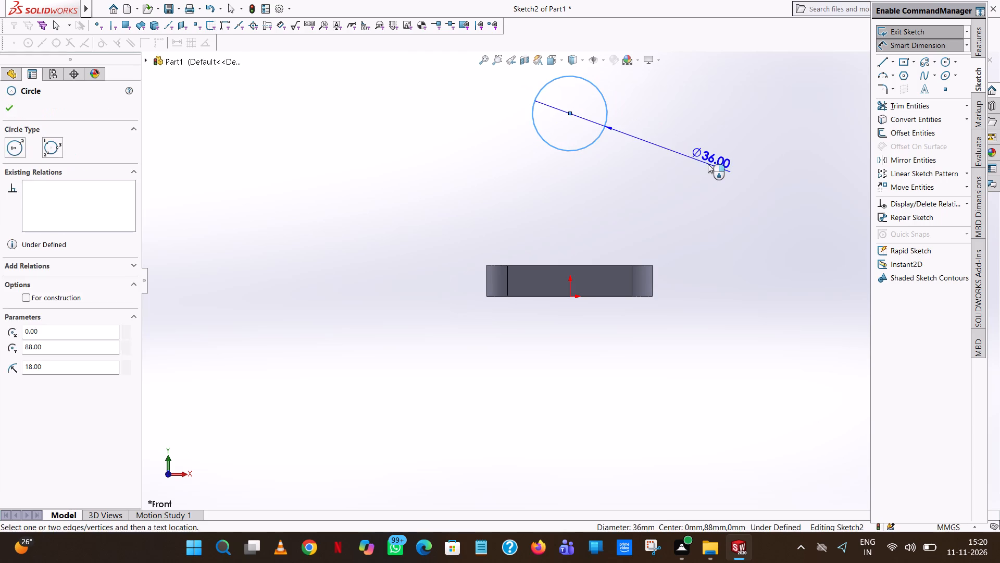
{"action": "left_click", "coordinate": [708, 164]}
{"action": "left_click", "coordinate": [661, 149]}
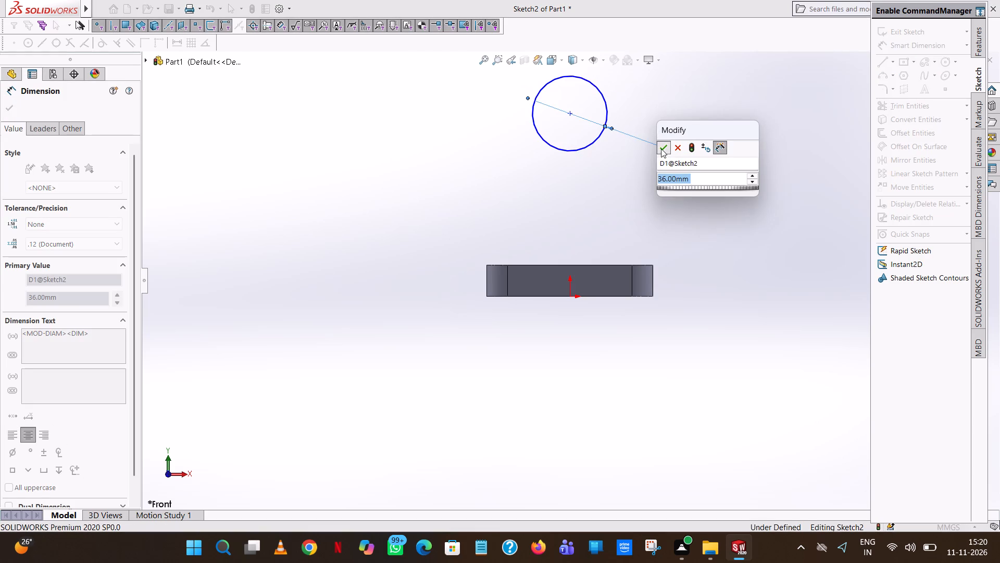
{"action": "left_click", "coordinate": [657, 96]}
Add an 88 mm vertical dimension between the circle's centre and the origin.
{"action": "left_click", "coordinate": [571, 111]}
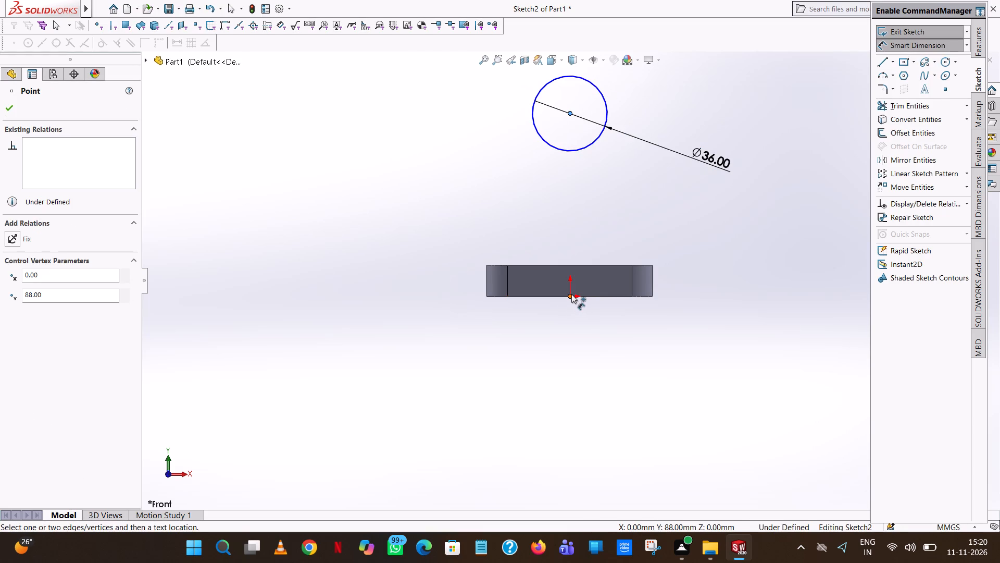
{"action": "left_click", "coordinate": [571, 294]}
{"action": "left_click", "coordinate": [394, 330]}
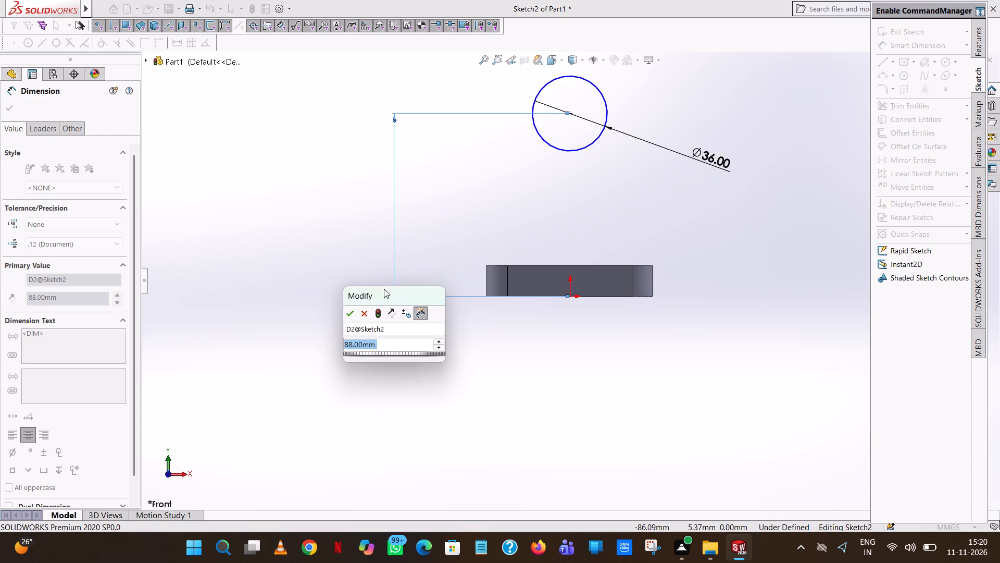
{"action": "left_click", "coordinate": [348, 311]}
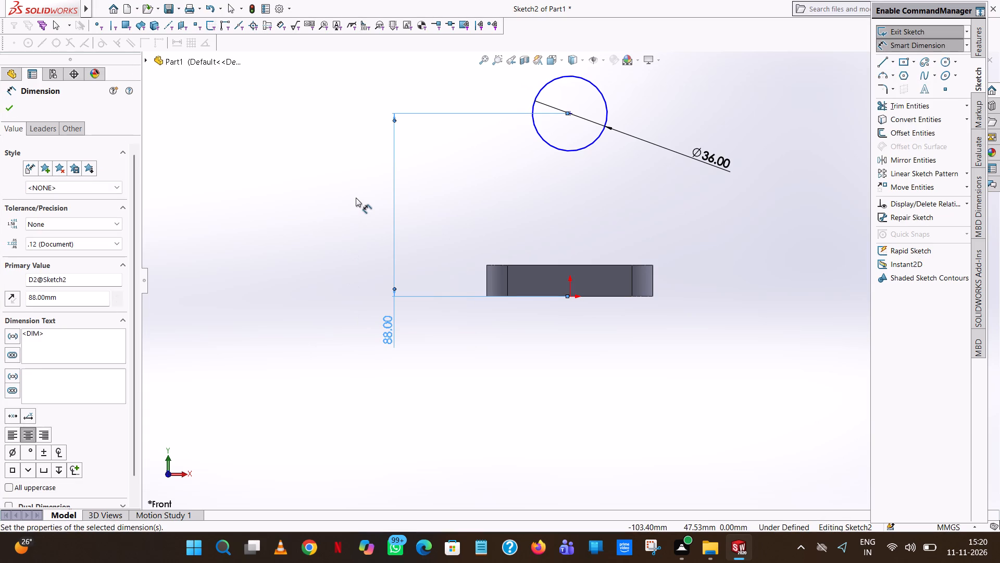
{"action": "key", "text": "Escape"}
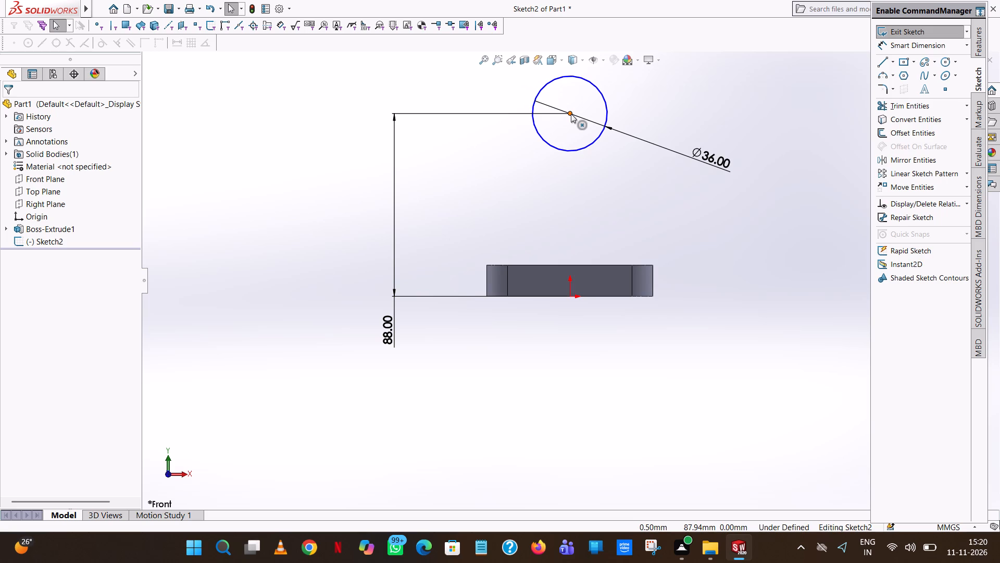
Add a Vertical relation between the circle's centre and the origin.
{"action": "left_click", "coordinate": [570, 114], "text": "ctrl"}
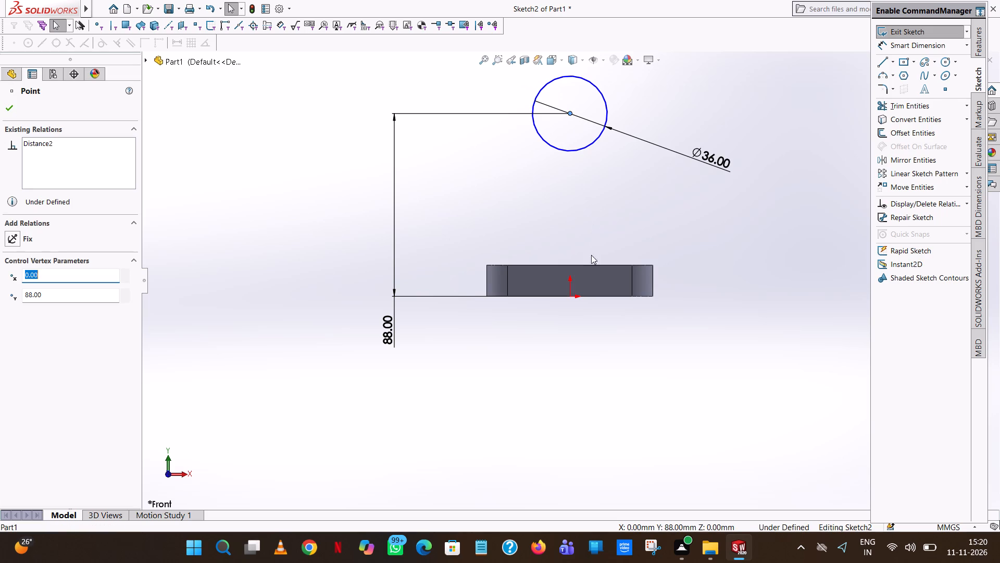
{"action": "left_click", "coordinate": [569, 297], "text": "ctrl"}
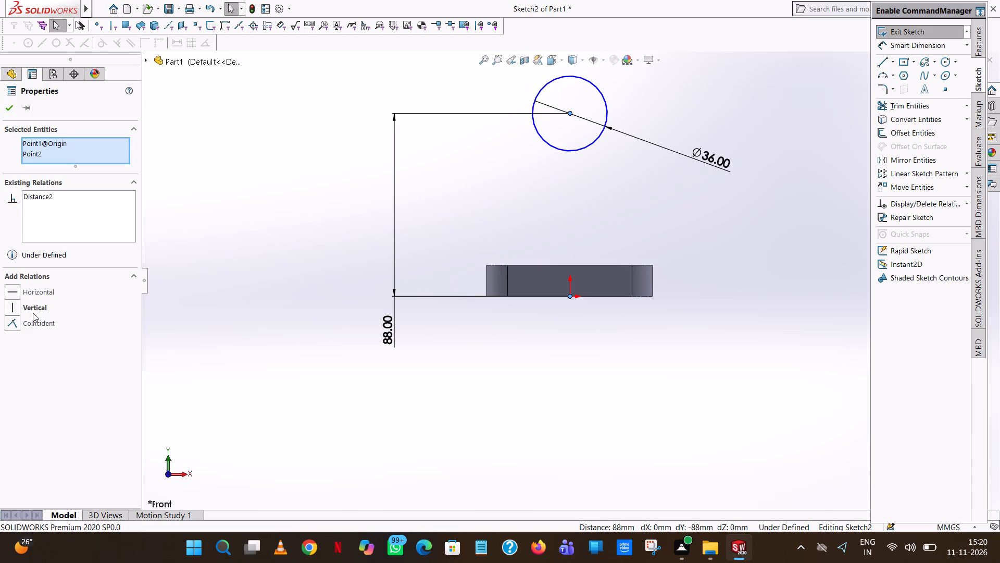
{"action": "left_click", "coordinate": [35, 308]}
{"action": "left_click", "coordinate": [6, 113]}
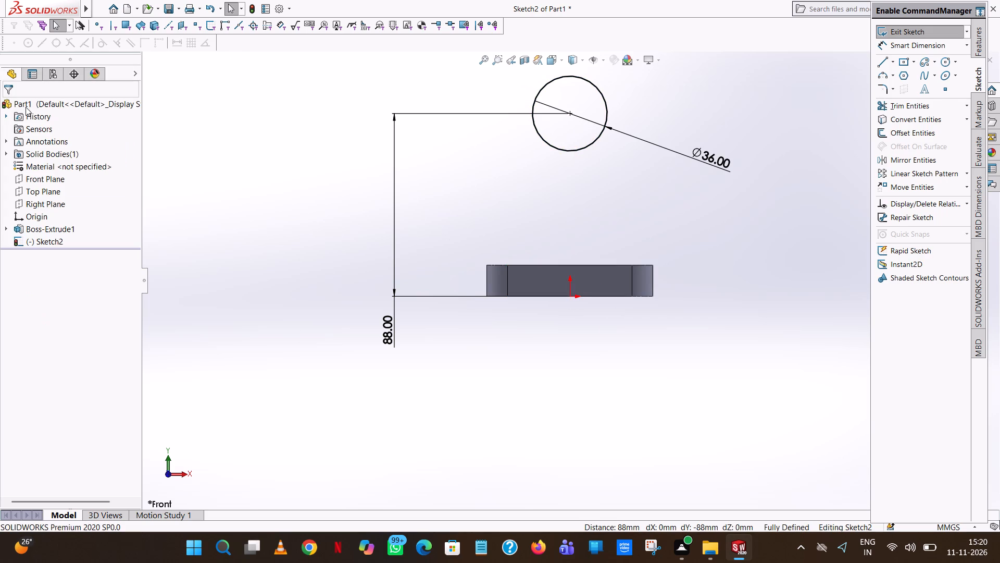
{"action": "left_click", "coordinate": [509, 141]}
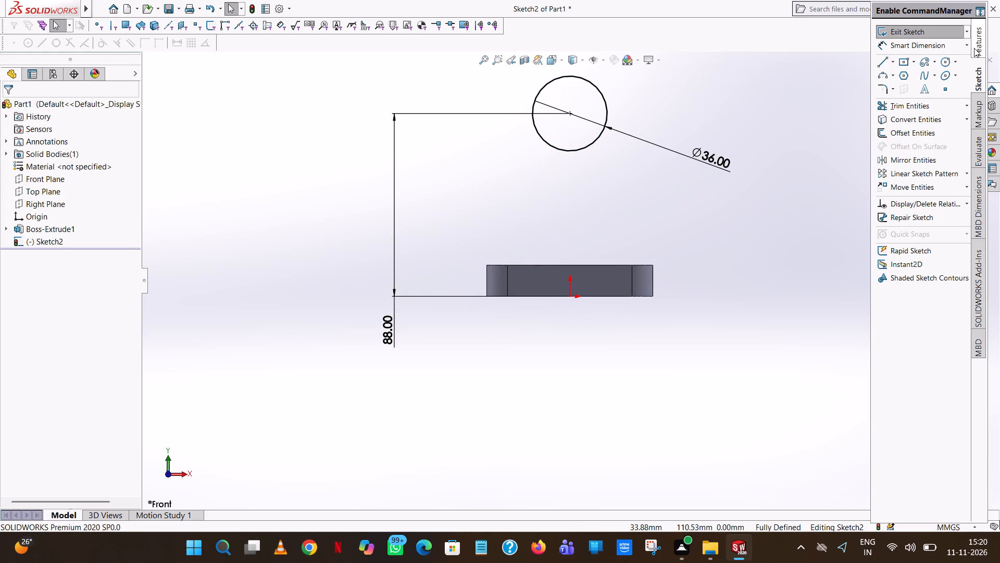
Sketch a concentric inner circle of radius 11.5 mm (23/2) inside the 36 mm circle.
{"action": "left_click", "coordinate": [974, 48]}
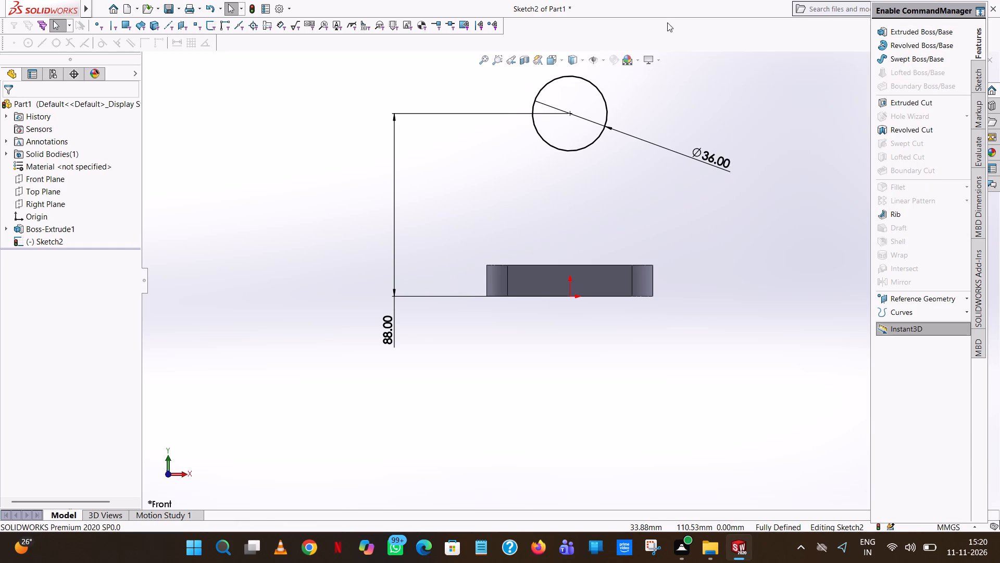
{"action": "left_click", "coordinate": [979, 79]}
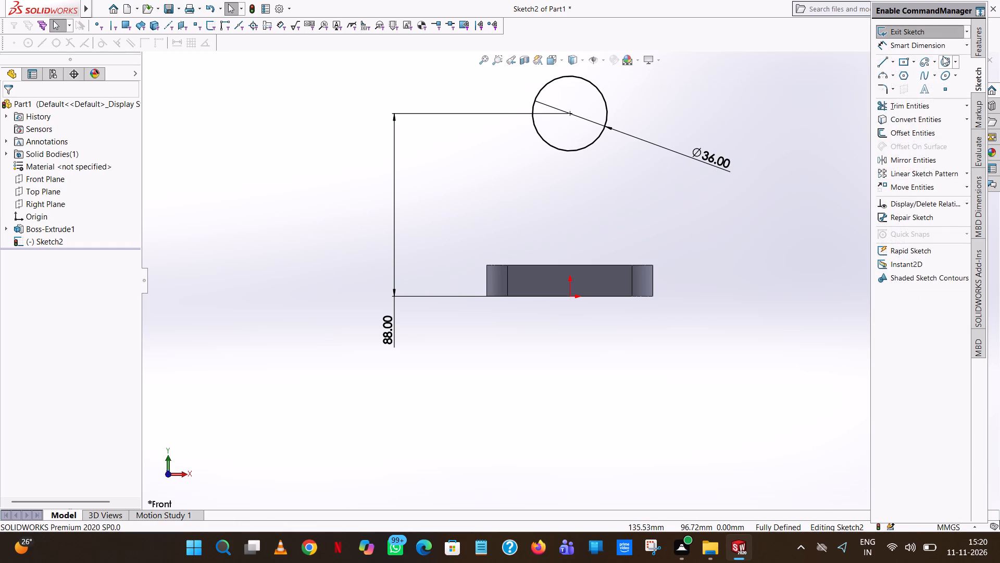
{"action": "left_click", "coordinate": [941, 61]}
{"action": "left_click", "coordinate": [568, 114]}
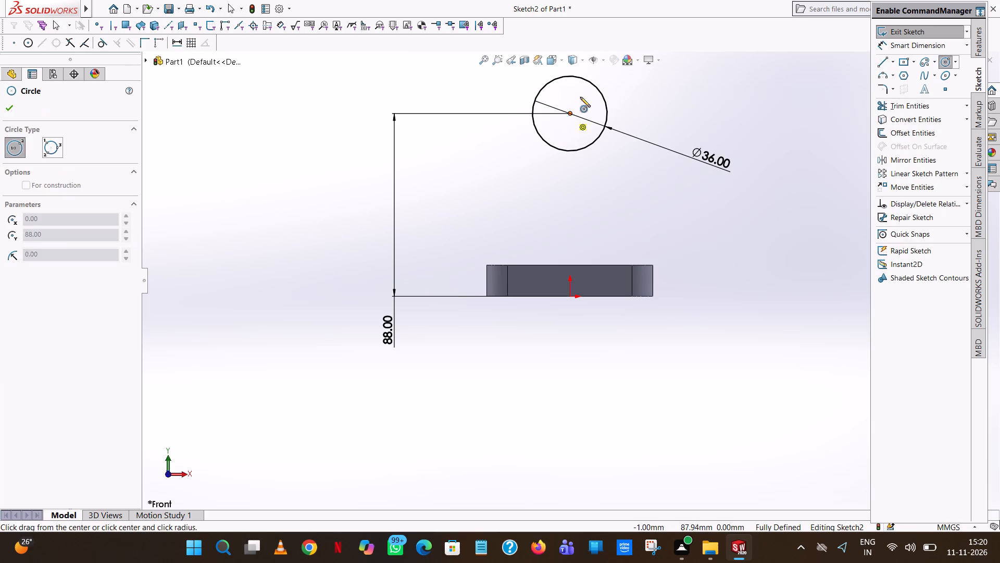
{"action": "left_click", "coordinate": [583, 92]}
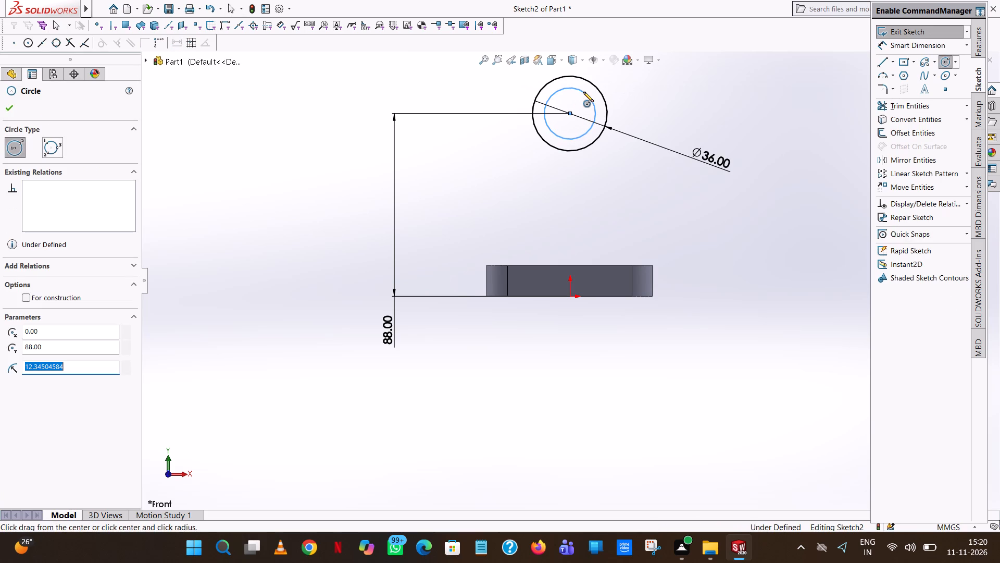
{"action": "type", "text": "23"}
{"action": "key", "text": "slash"}
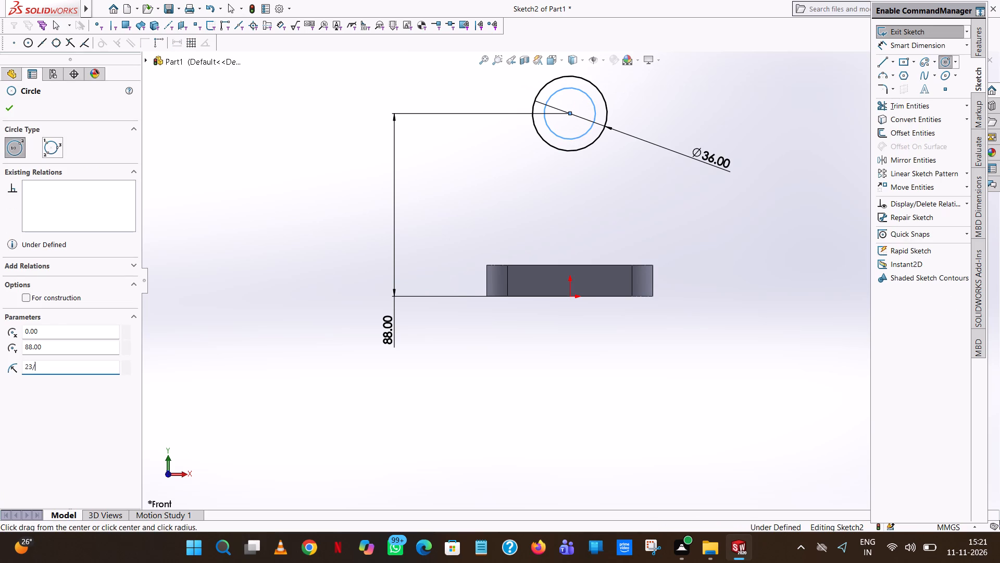
{"action": "key", "text": "2"}
{"action": "key", "text": "Return"}
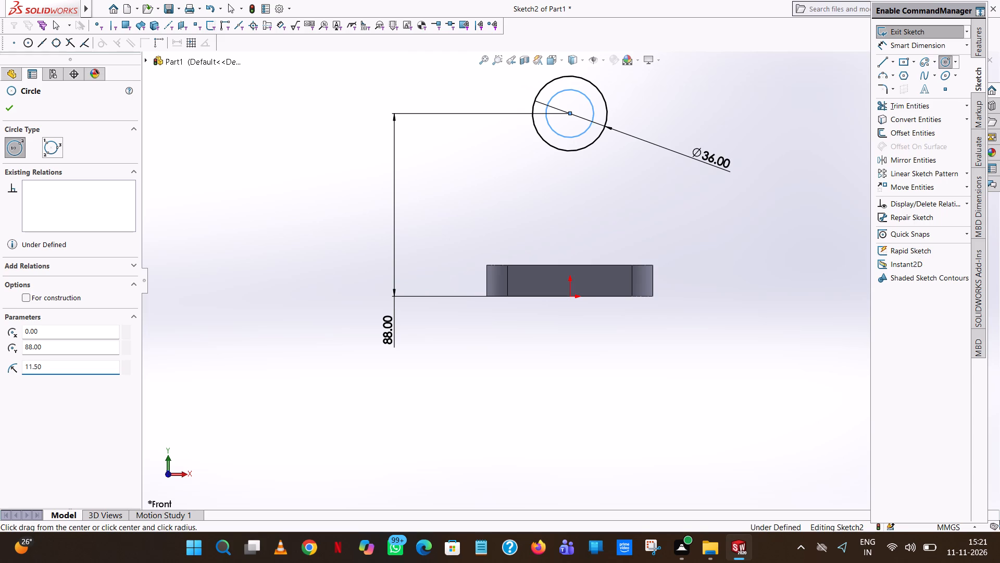
{"action": "left_click", "coordinate": [11, 112]}
{"action": "left_click", "coordinate": [699, 215]}
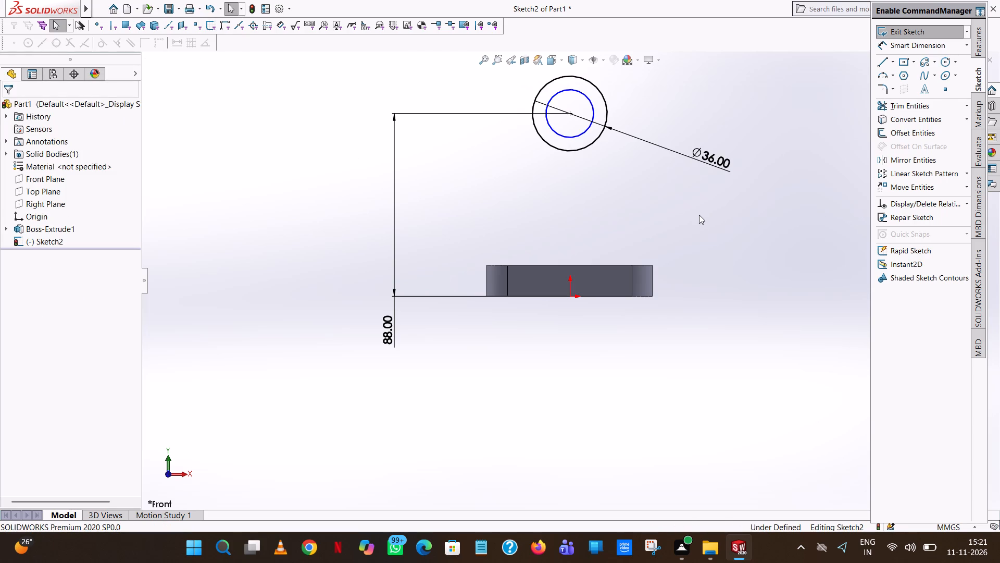
Add a 23 mm diameter dimension to the inner circle.
{"action": "left_click", "coordinate": [899, 46]}
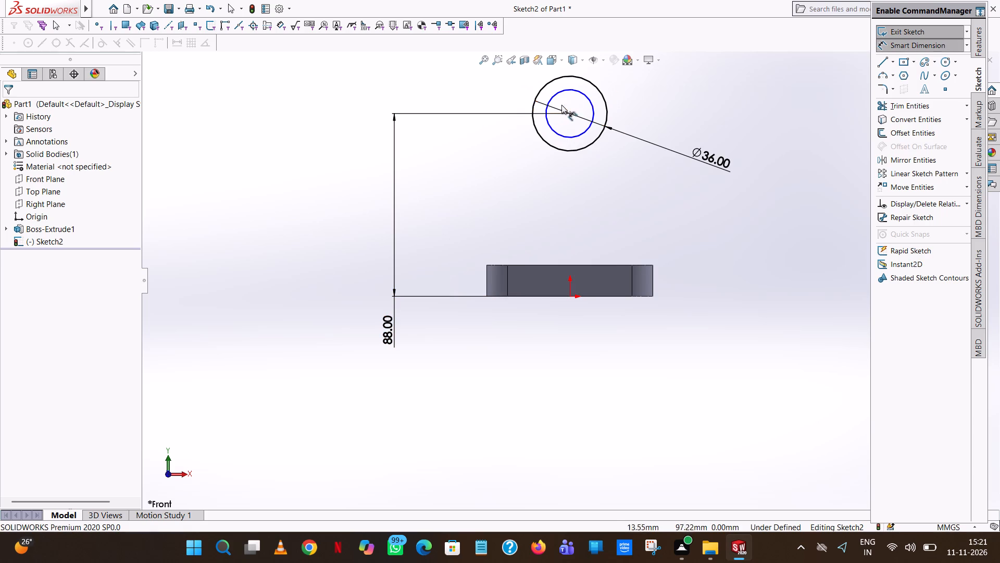
{"action": "left_click", "coordinate": [582, 93]}
{"action": "left_click", "coordinate": [690, 84]}
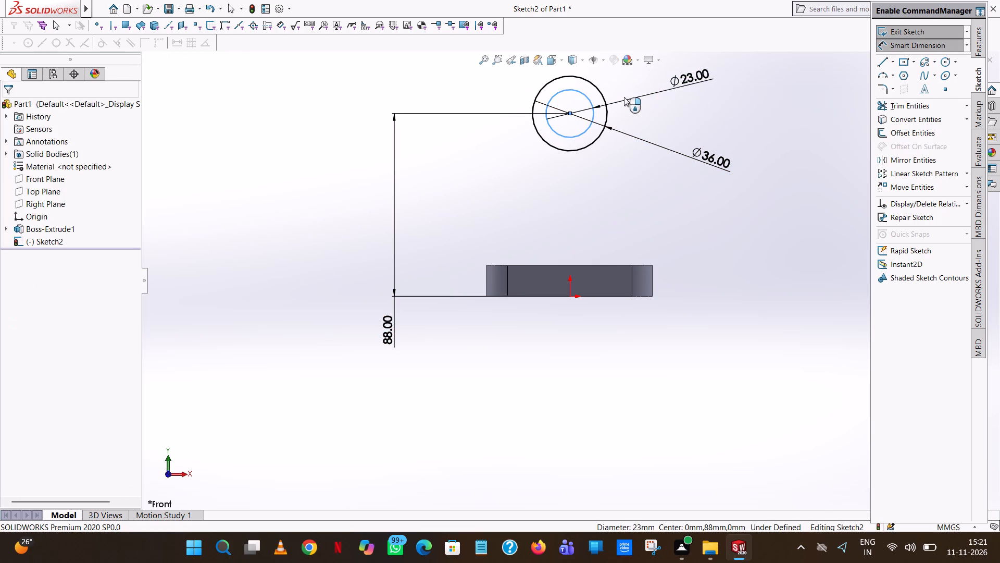
{"action": "left_click", "coordinate": [645, 67]}
{"action": "left_click", "coordinate": [735, 125]}
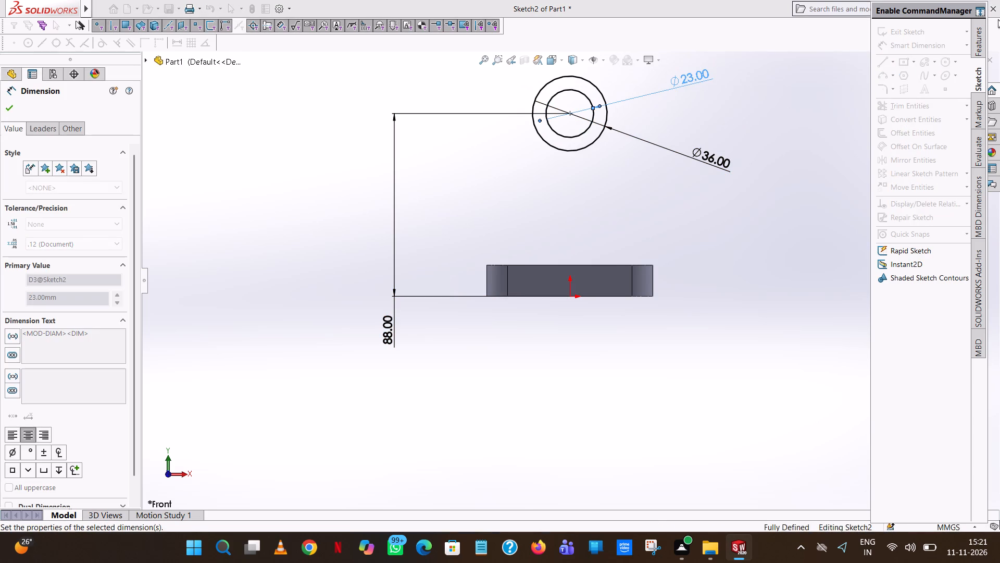
Extrude the concentric-circle ring profile with a Mid Plane end condition and a depth of 35 mm.
{"action": "left_click", "coordinate": [984, 44]}
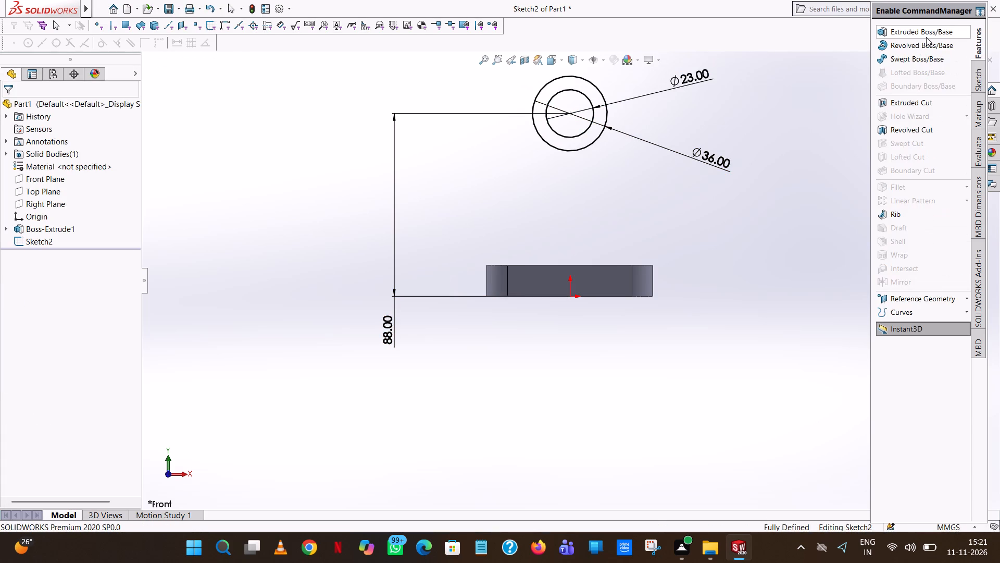
{"action": "left_click", "coordinate": [926, 37]}
{"action": "middle_click_drag", "start_coordinate": [483, 160], "coordinate": [459, 333]}
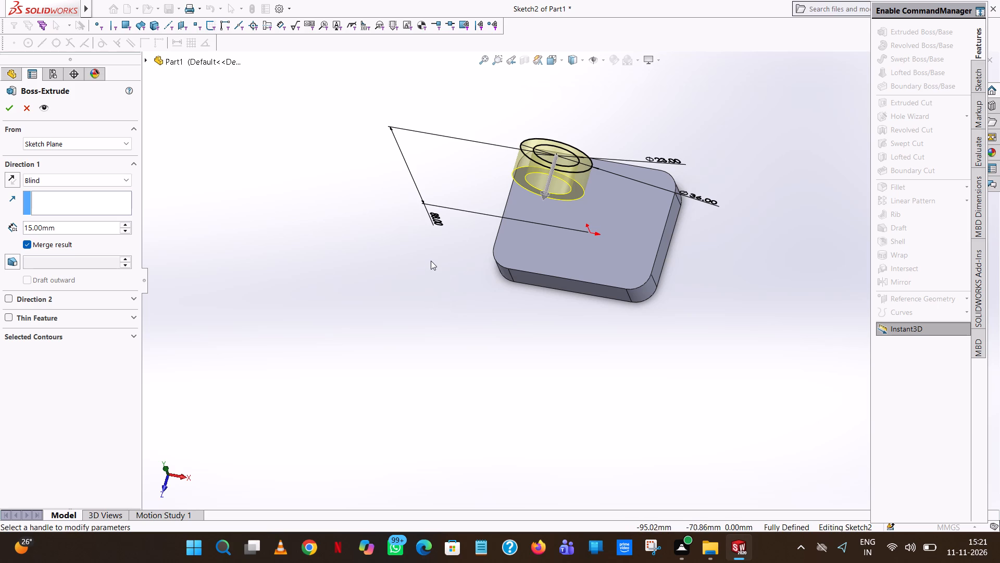
{"action": "left_click", "coordinate": [97, 174]}
{"action": "left_click", "coordinate": [78, 244]}
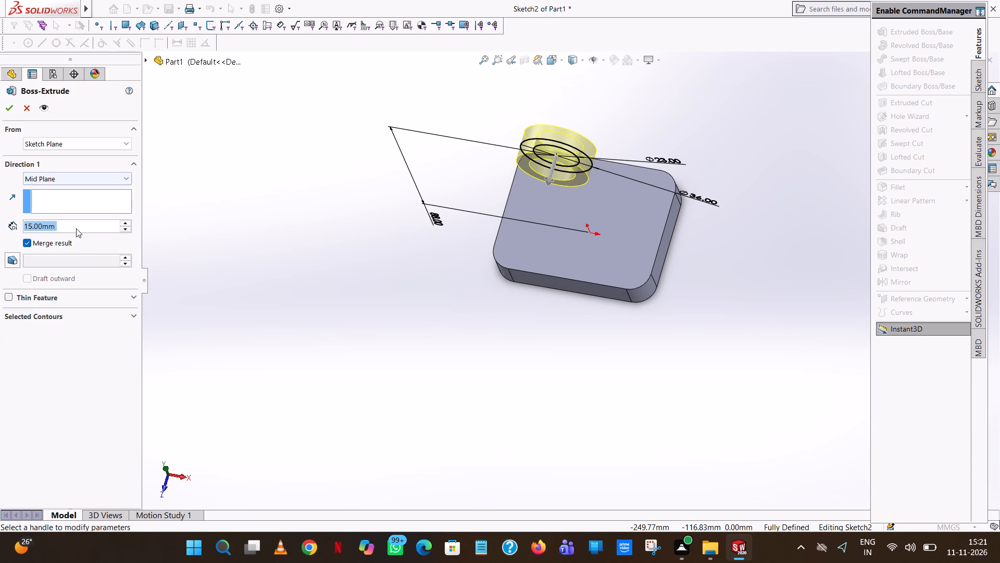
{"action": "type", "text": "35"}
{"action": "key", "text": "Return"}
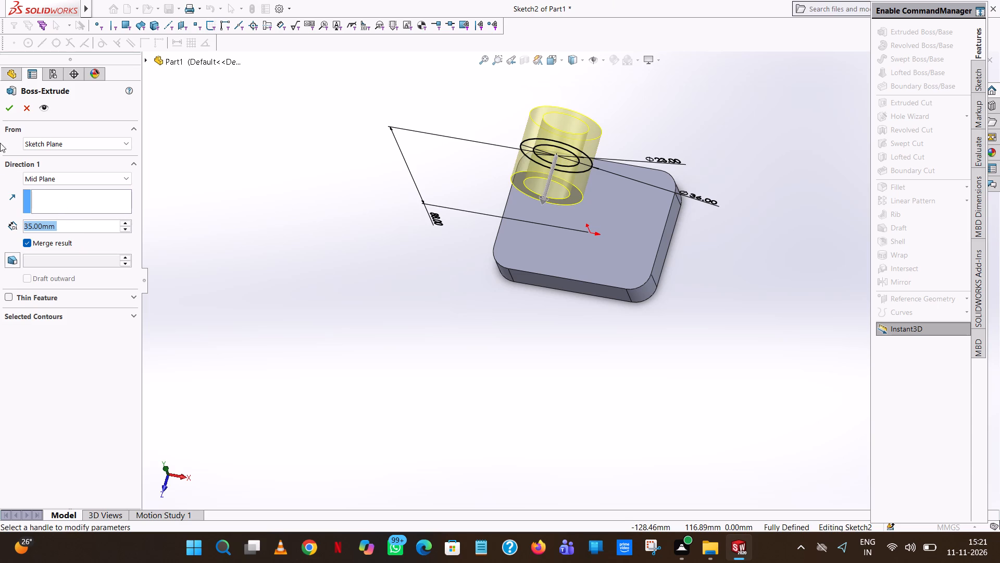
{"action": "left_click", "coordinate": [17, 110]}
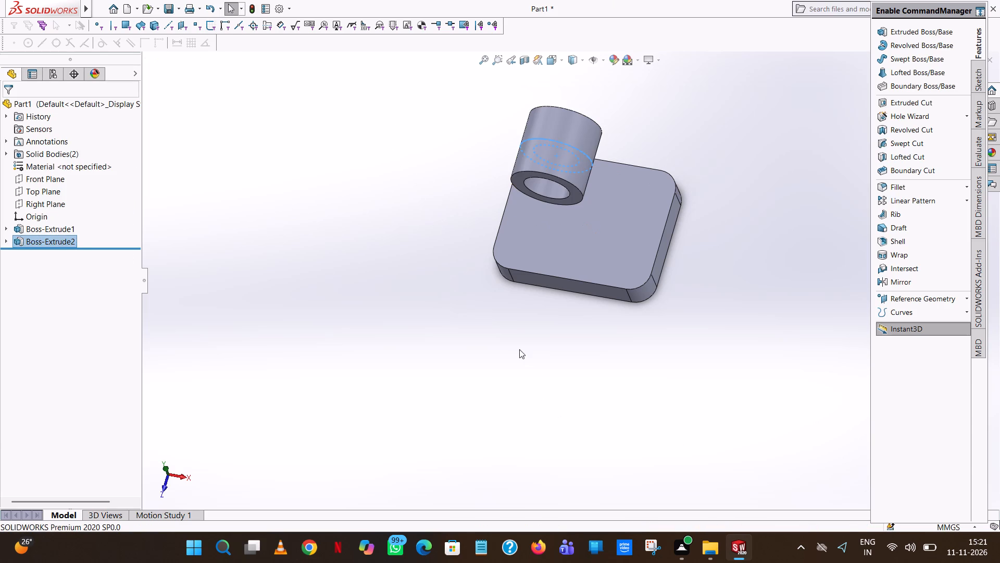
{"action": "left_click", "coordinate": [519, 349]}
Examine the hollow cylinder and base plate from several sides, using the Front Plane as reference.
{"action": "middle_click_drag", "start_coordinate": [385, 345], "coordinate": [393, 261]}
{"action": "scroll", "coordinate": [385, 344], "scroll_direction": "up", "scroll_amount": 1}
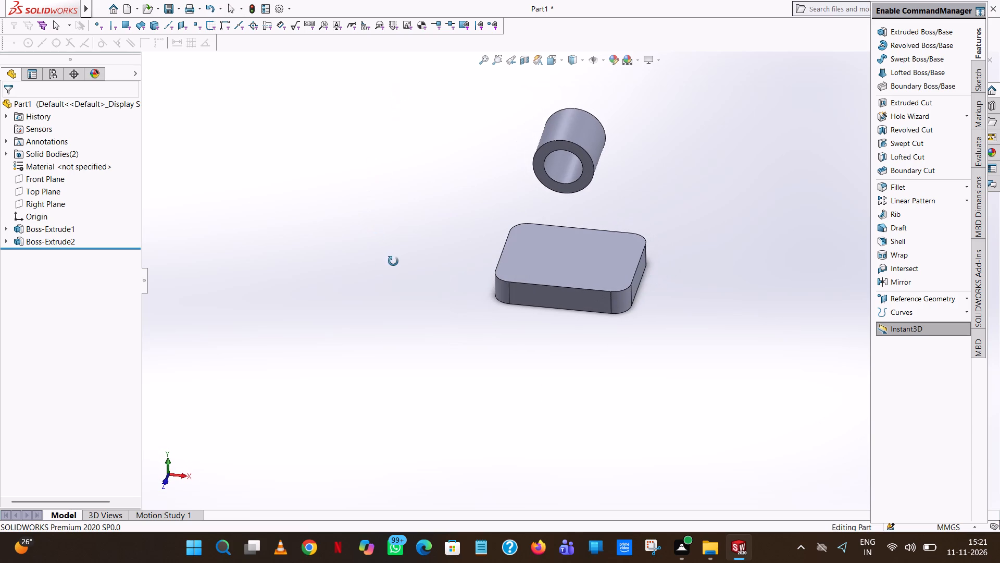
{"action": "middle_click_drag", "start_coordinate": [393, 261], "coordinate": [394, 263]}
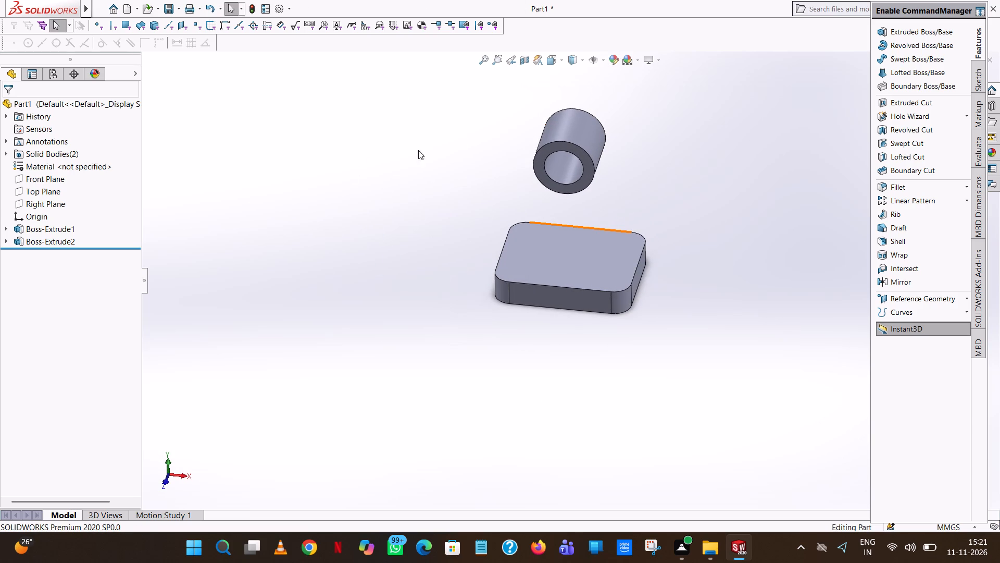
{"action": "middle_click_drag", "start_coordinate": [494, 189], "coordinate": [485, 257]}
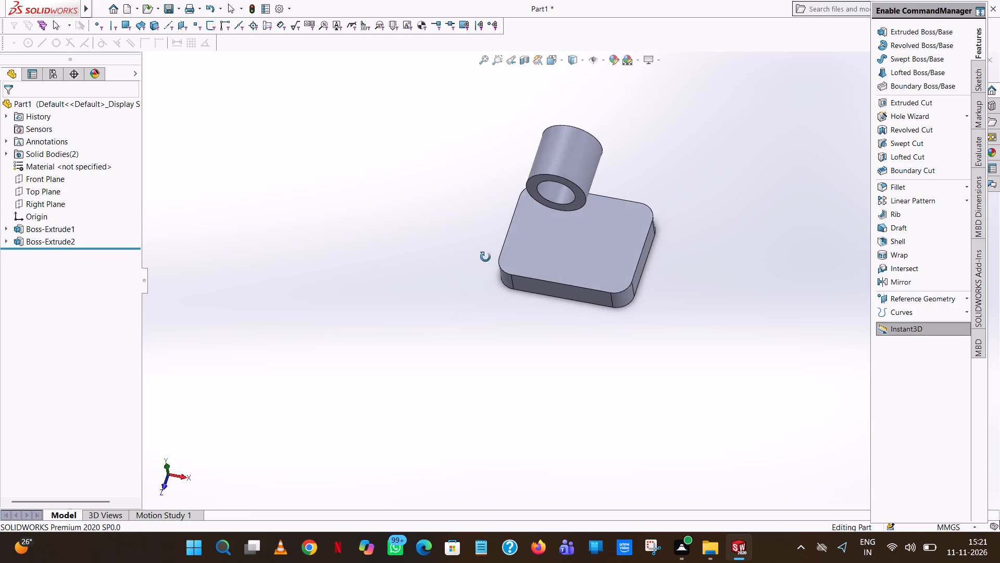
{"action": "middle_click_drag", "start_coordinate": [485, 257], "coordinate": [492, 323]}
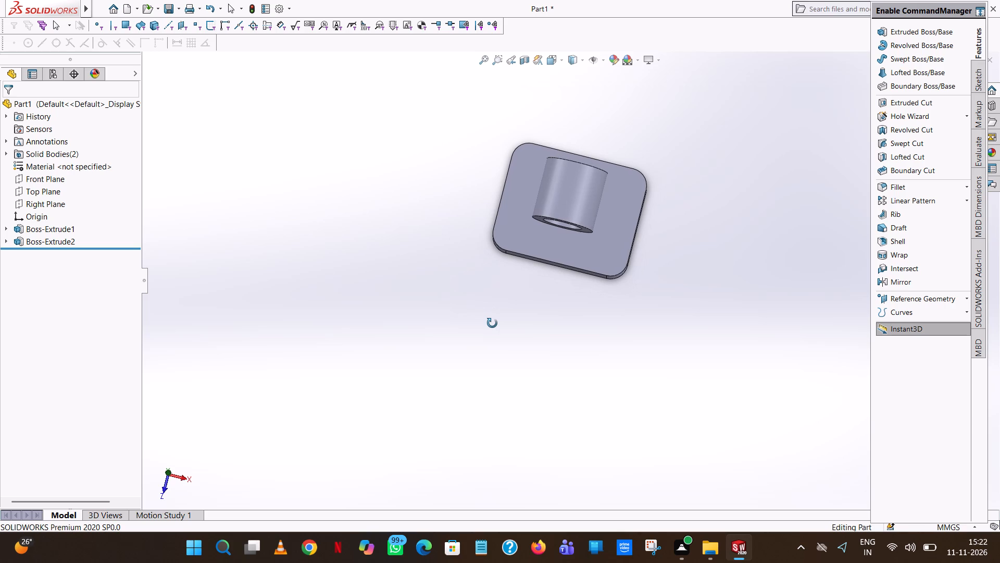
{"action": "middle_click_drag", "start_coordinate": [492, 323], "coordinate": [491, 224]}
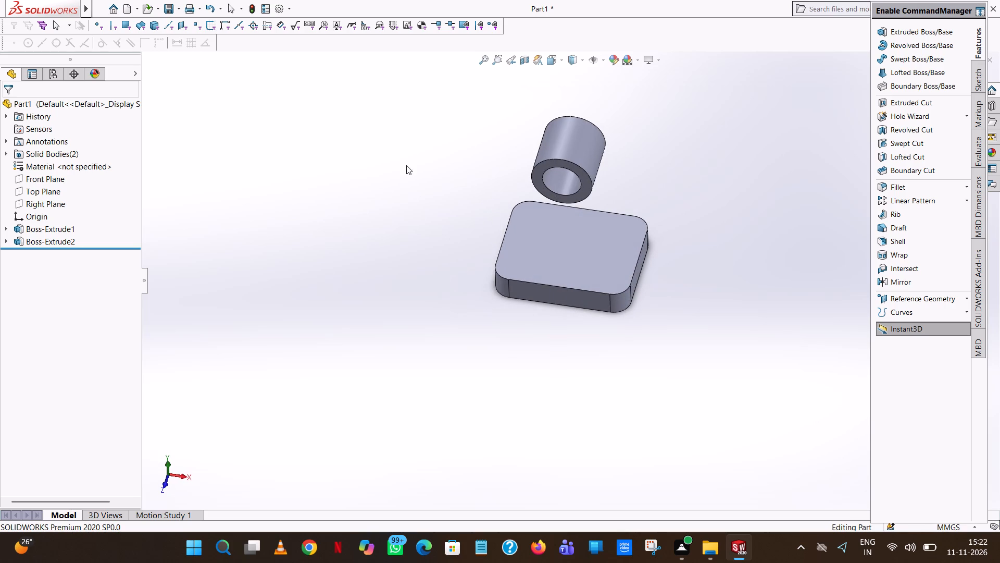
{"action": "left_click", "coordinate": [39, 176]}
{"action": "middle_click_drag", "start_coordinate": [302, 279], "coordinate": [202, 241]}
{"action": "scroll", "coordinate": [178, 221], "scroll_direction": "up", "scroll_amount": 1}
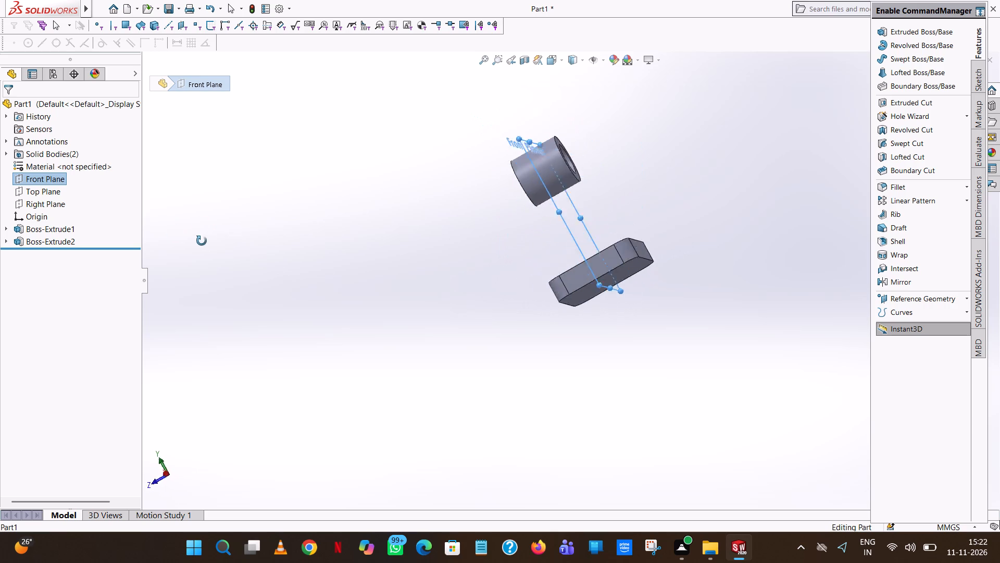
{"action": "middle_click_drag", "start_coordinate": [202, 241], "coordinate": [330, 181]}
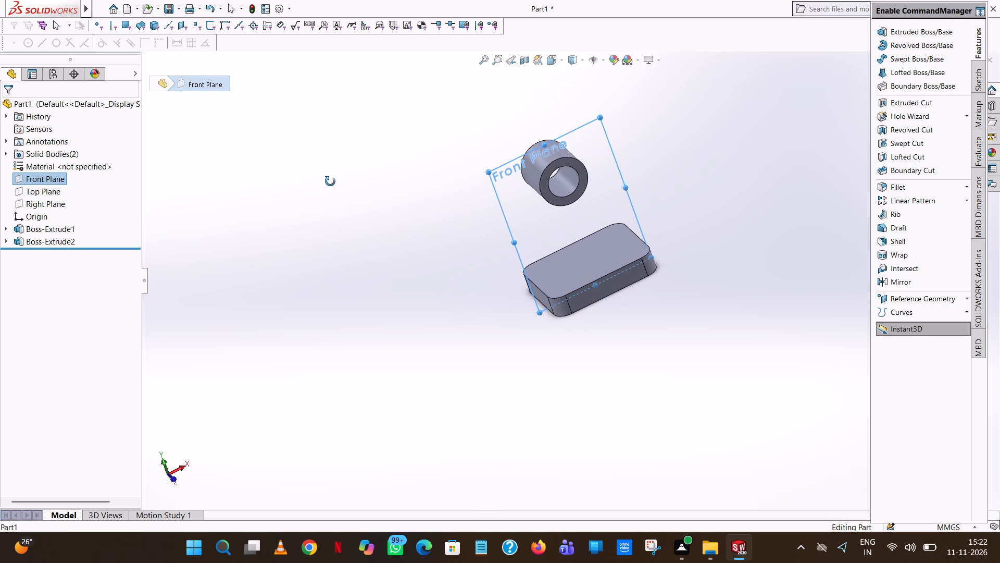
{"action": "middle_click_drag", "start_coordinate": [330, 181], "coordinate": [328, 179]}
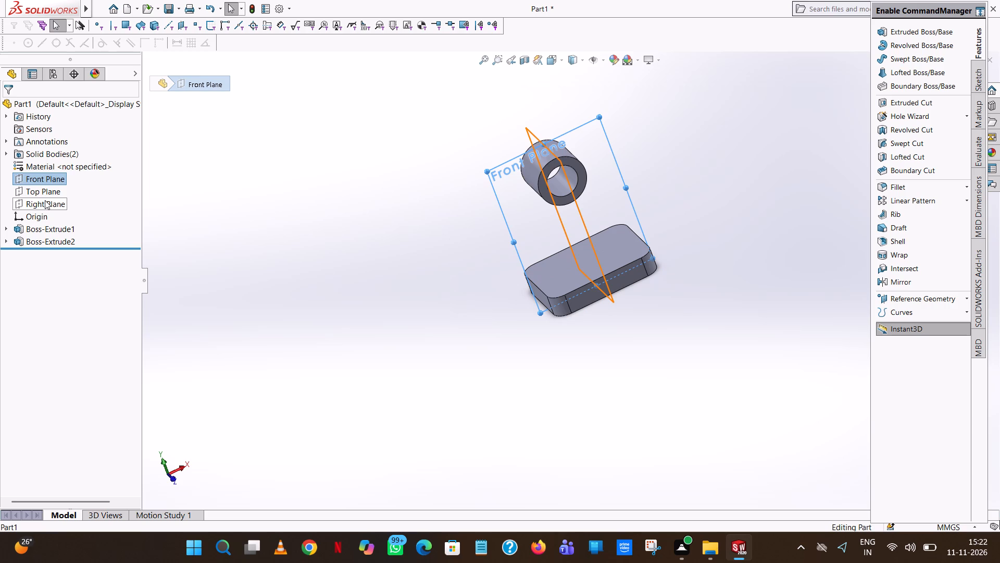
{"action": "middle_click_drag", "start_coordinate": [331, 400], "coordinate": [271, 169]}
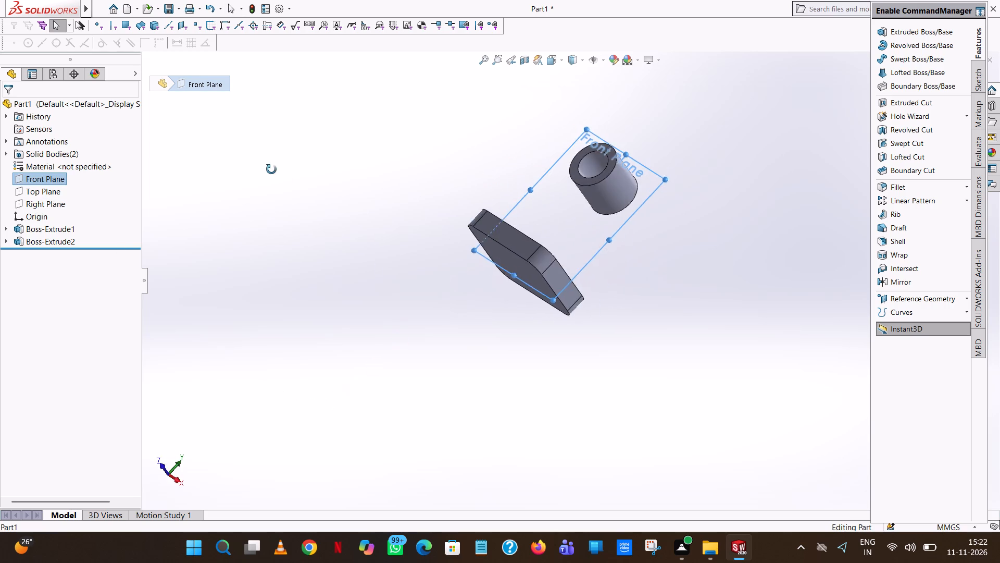
{"action": "middle_click_drag", "start_coordinate": [271, 169], "coordinate": [281, 224]}
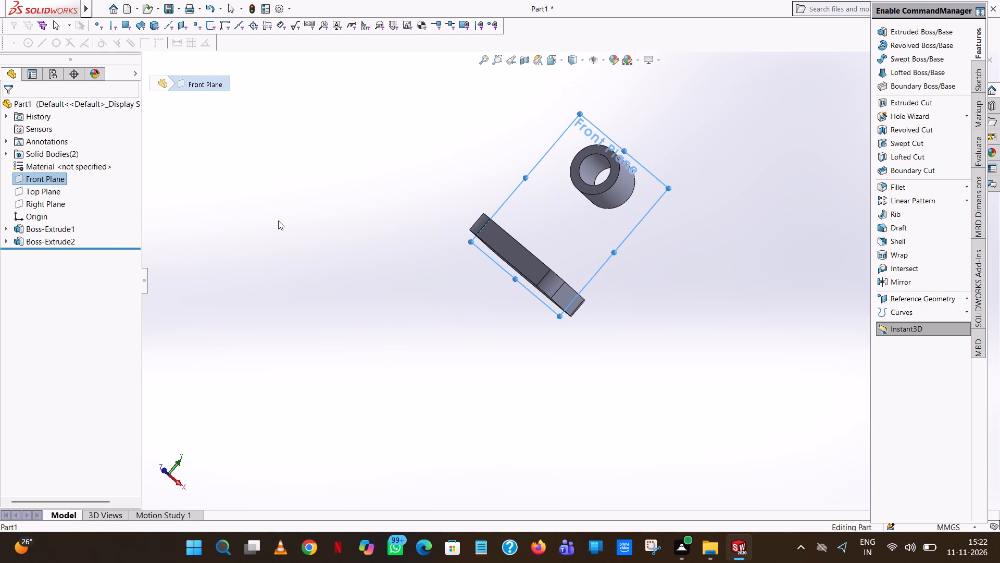
{"action": "scroll", "coordinate": [336, 260], "scroll_direction": "up", "scroll_amount": 1}
{"action": "middle_click_drag", "start_coordinate": [336, 260], "coordinate": [461, 423]}
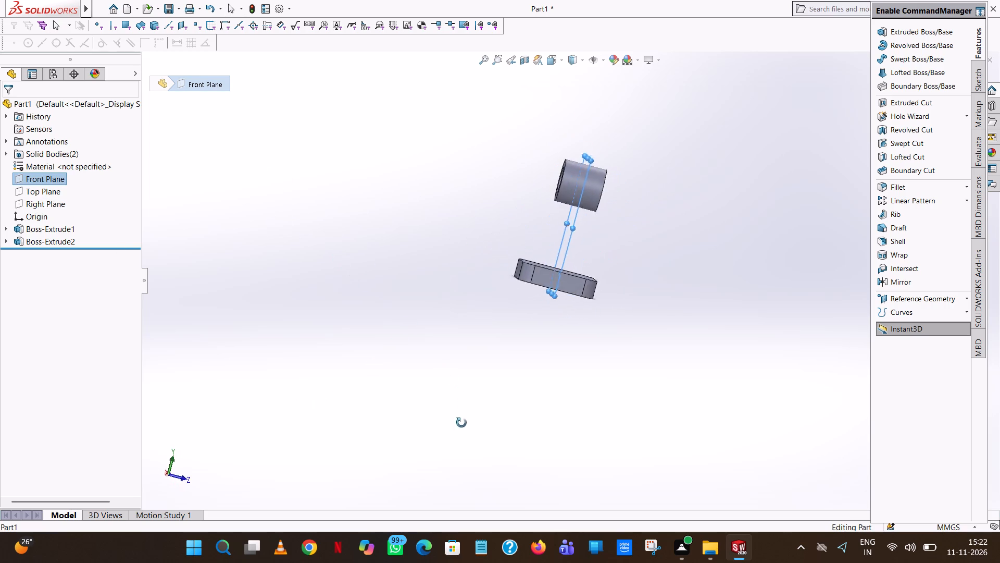
{"action": "middle_click_drag", "start_coordinate": [461, 423], "coordinate": [387, 405]}
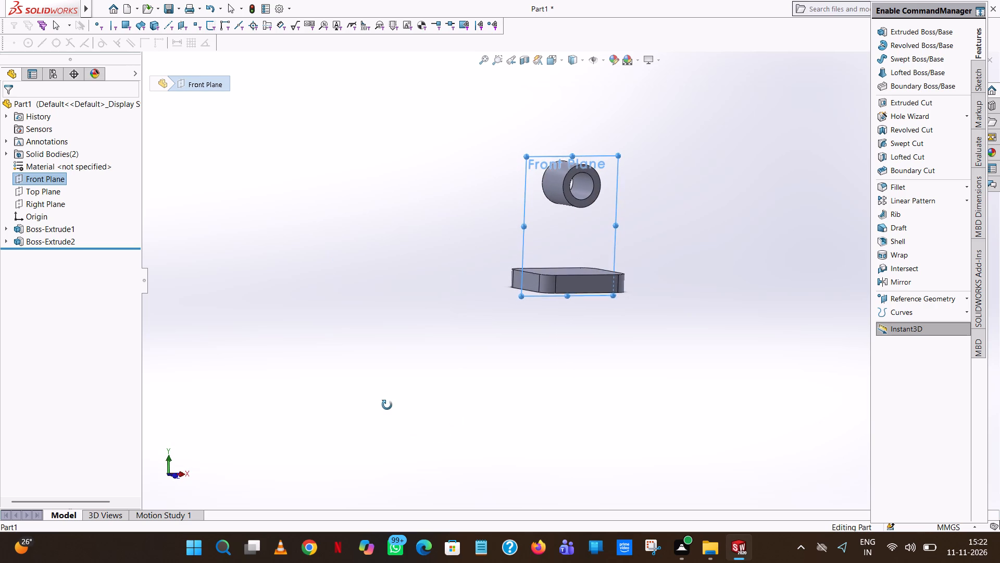
{"action": "middle_click_drag", "start_coordinate": [387, 405], "coordinate": [344, 246]}
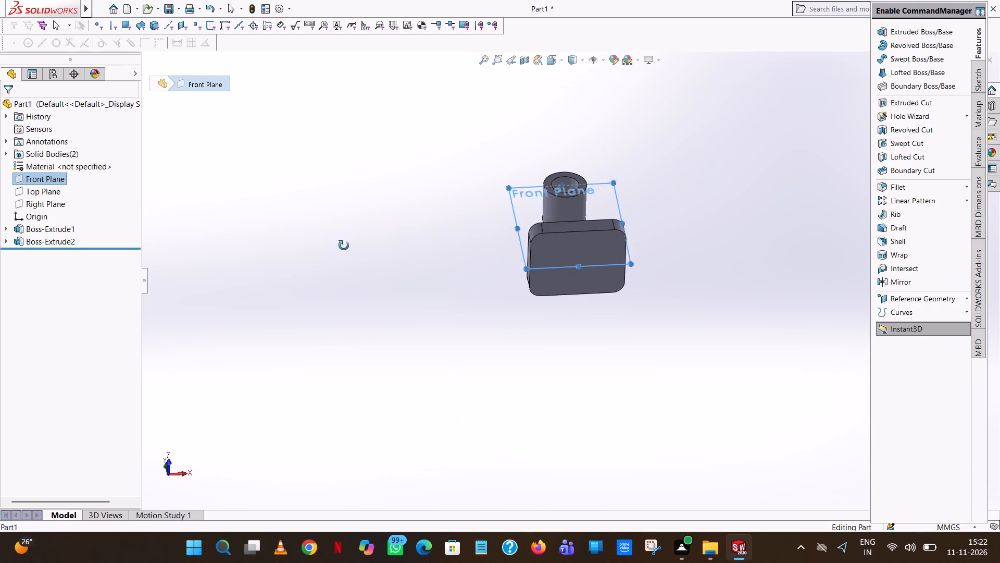
{"action": "middle_click_drag", "start_coordinate": [344, 246], "coordinate": [335, 395]}
{"action": "scroll", "coordinate": [314, 308], "scroll_direction": "down", "scroll_amount": 1}
{"action": "scroll", "coordinate": [335, 395], "scroll_direction": "up", "scroll_amount": 1}
On the Front Plane, sketch a slanted line about 76 mm long from the cylinder's right quadrant to the base plate's top-right corner.
{"action": "left_click", "coordinate": [28, 180]}
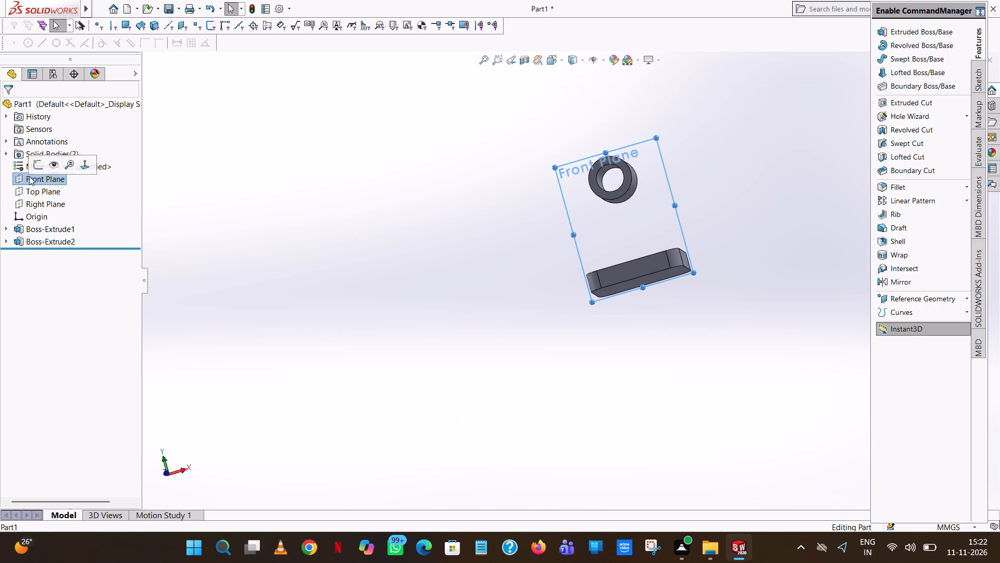
{"action": "left_click", "coordinate": [33, 166]}
{"action": "left_click", "coordinate": [61, 182]}
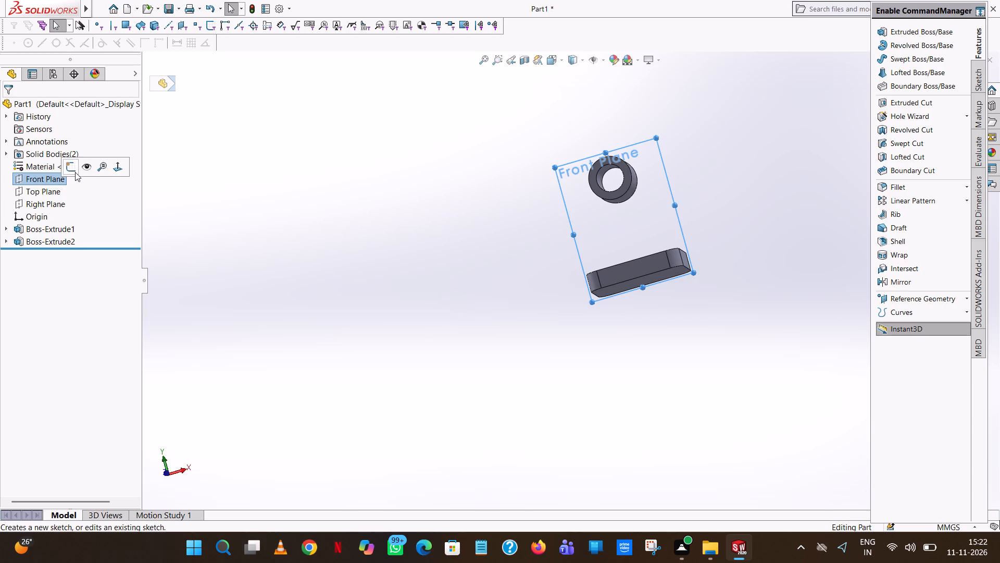
{"action": "left_click", "coordinate": [75, 172]}
{"action": "left_click", "coordinate": [560, 62]}
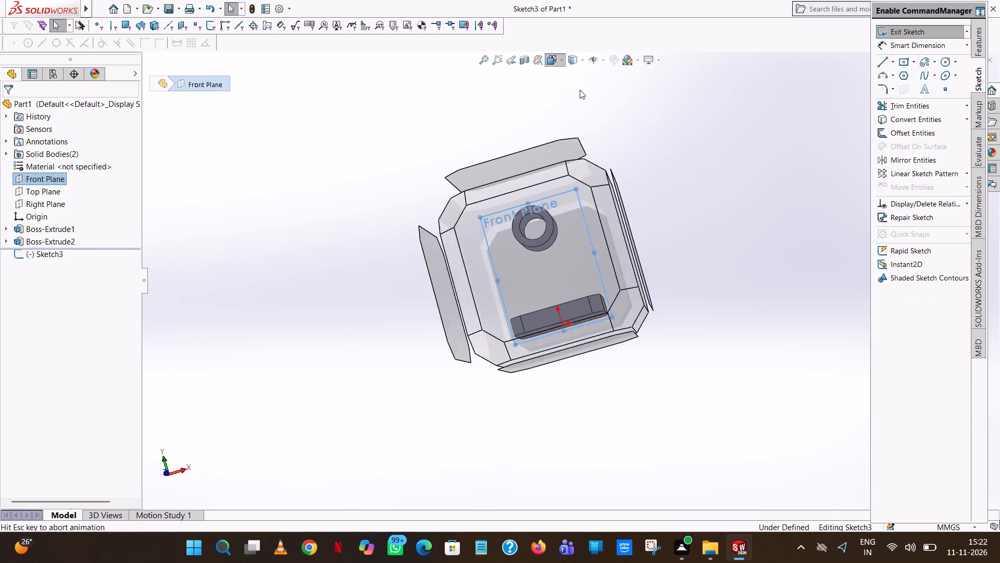
{"action": "left_click", "coordinate": [615, 120]}
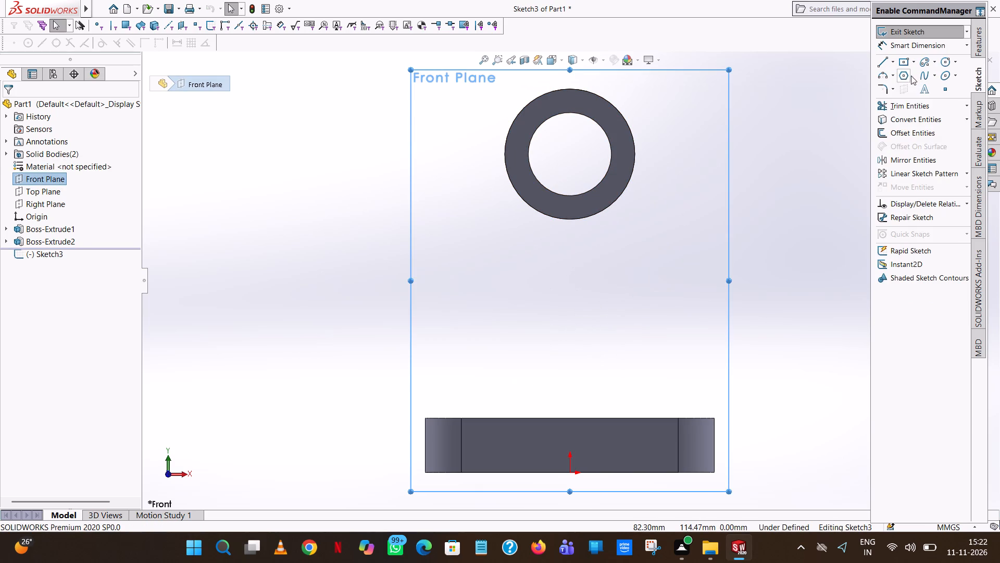
{"action": "left_click", "coordinate": [884, 64]}
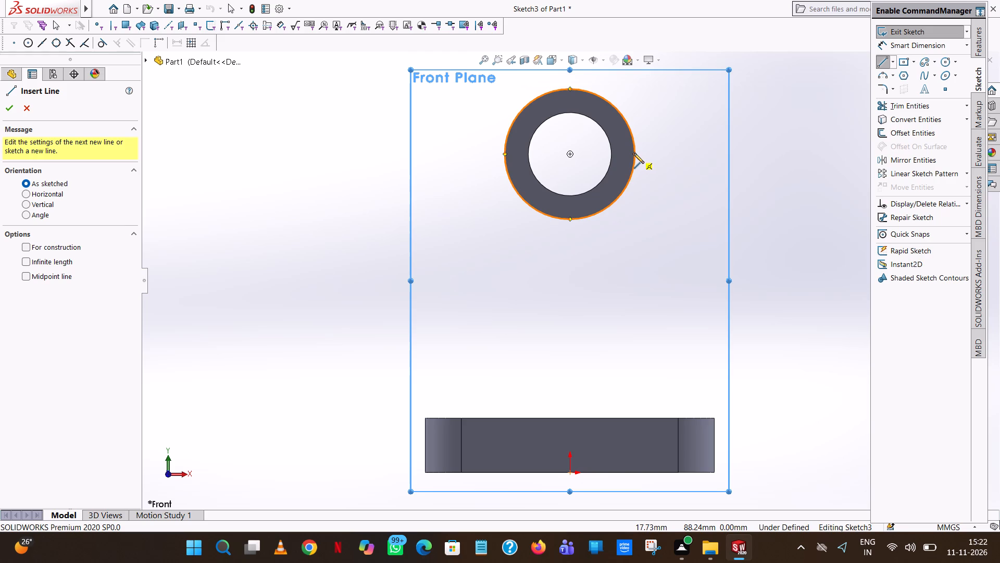
{"action": "left_click", "coordinate": [634, 153]}
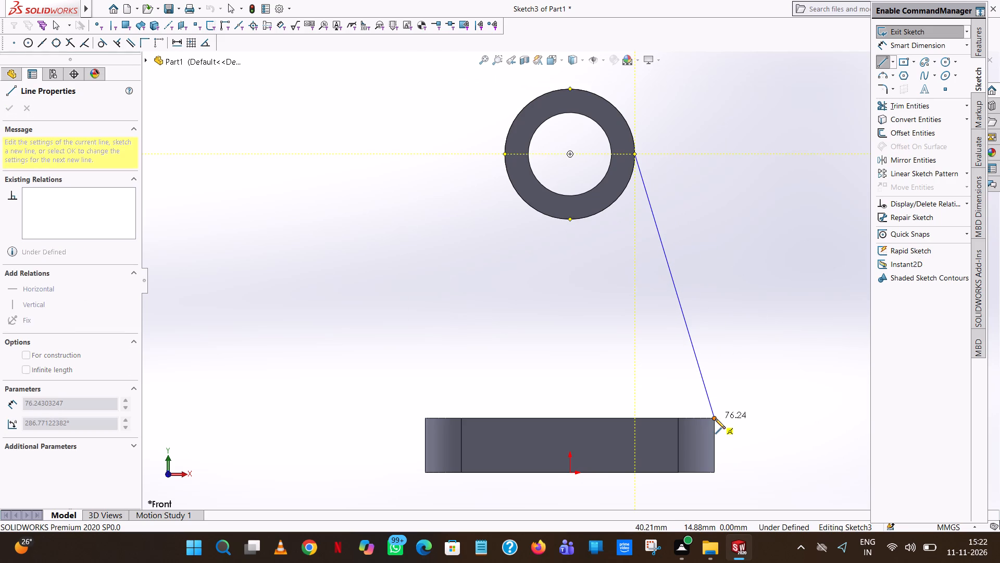
{"action": "left_click", "coordinate": [715, 419]}
{"action": "right_click", "coordinate": [715, 419]}
{"action": "left_click", "coordinate": [758, 432]}
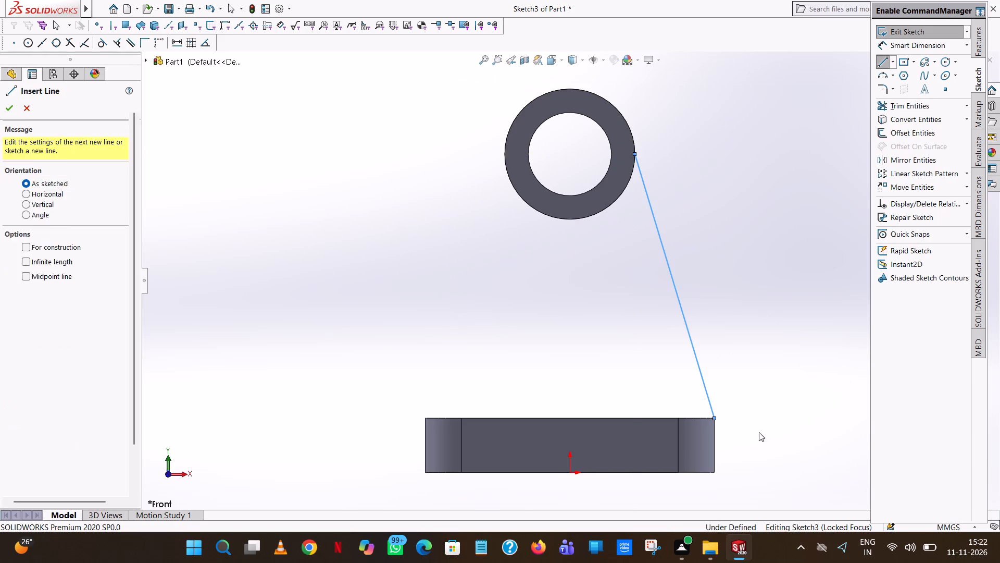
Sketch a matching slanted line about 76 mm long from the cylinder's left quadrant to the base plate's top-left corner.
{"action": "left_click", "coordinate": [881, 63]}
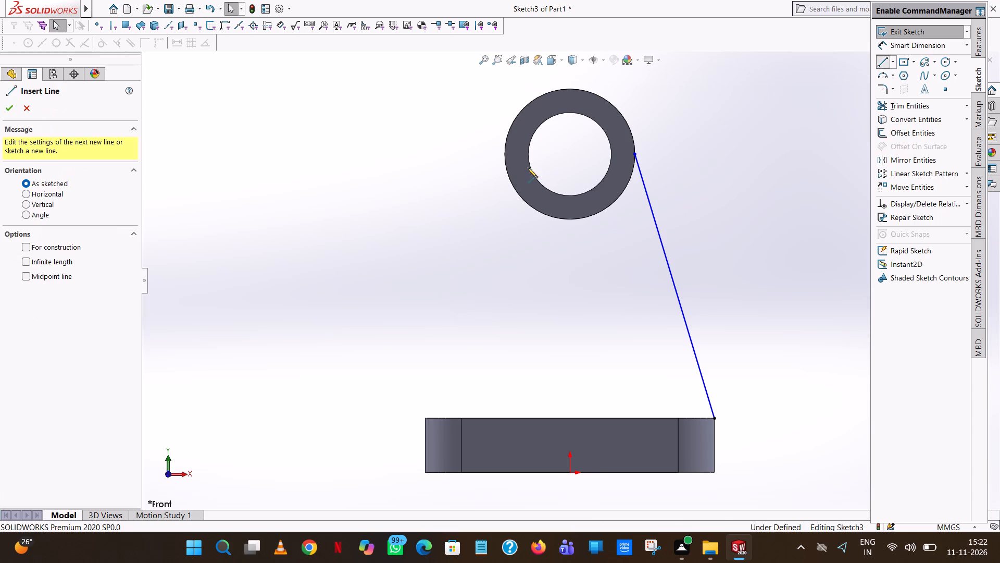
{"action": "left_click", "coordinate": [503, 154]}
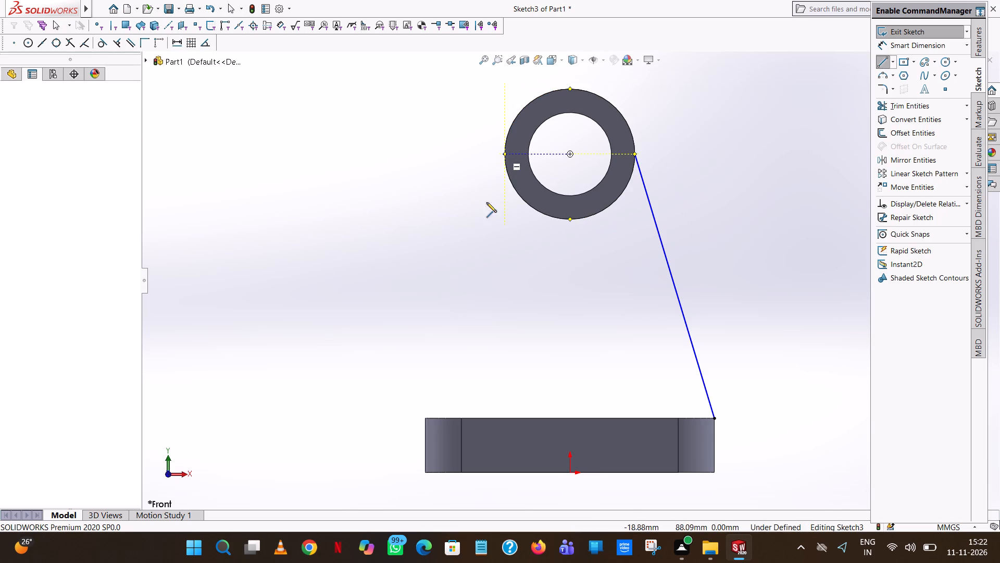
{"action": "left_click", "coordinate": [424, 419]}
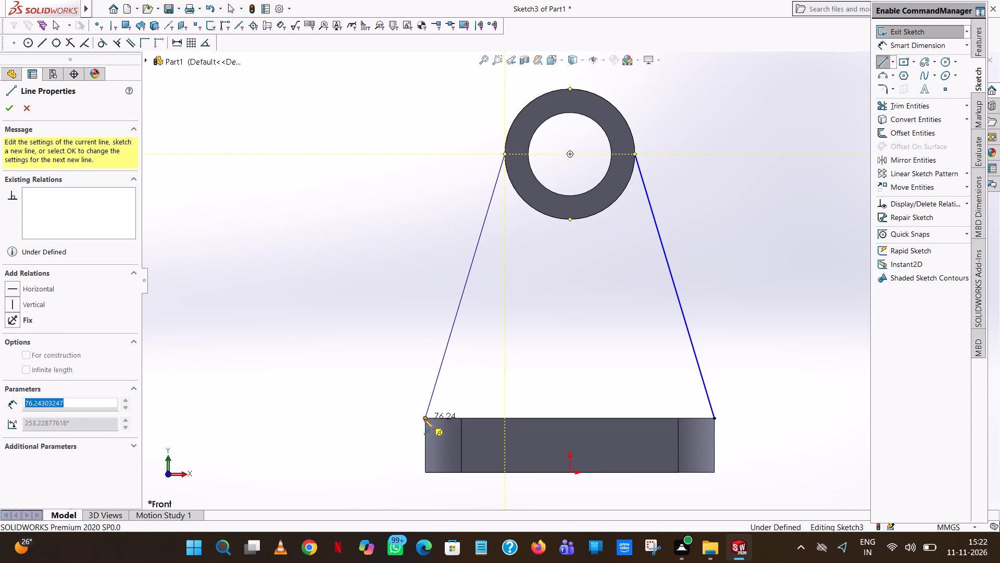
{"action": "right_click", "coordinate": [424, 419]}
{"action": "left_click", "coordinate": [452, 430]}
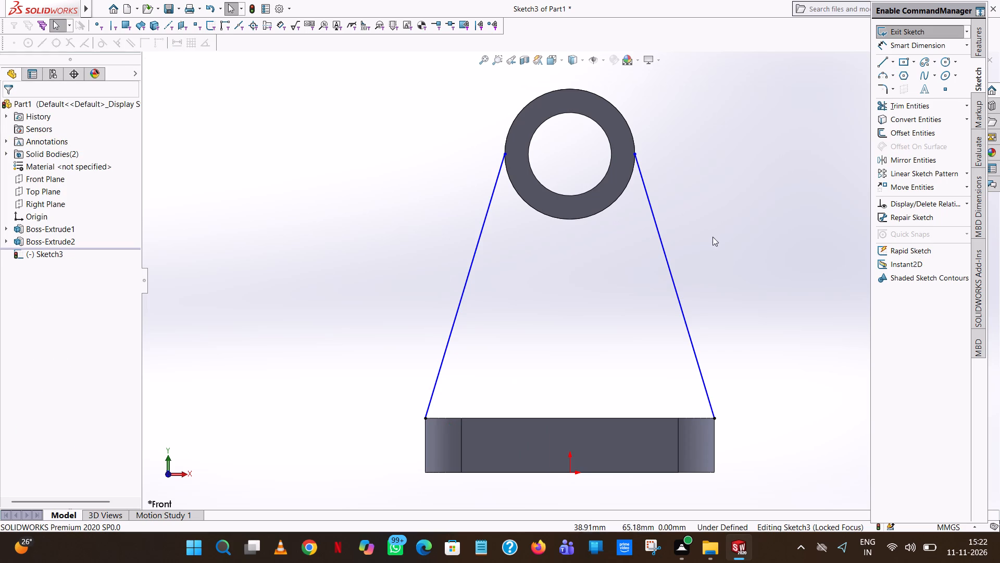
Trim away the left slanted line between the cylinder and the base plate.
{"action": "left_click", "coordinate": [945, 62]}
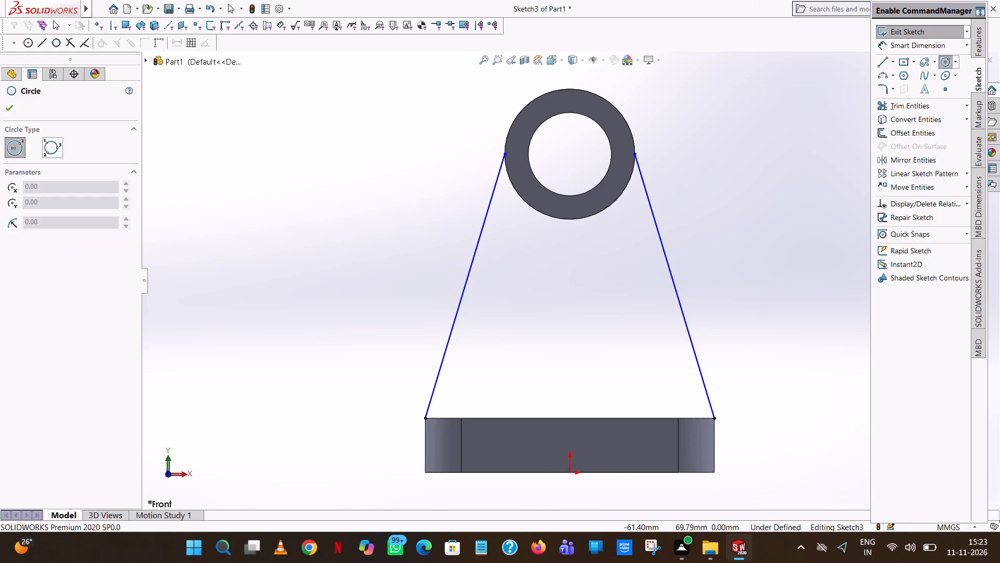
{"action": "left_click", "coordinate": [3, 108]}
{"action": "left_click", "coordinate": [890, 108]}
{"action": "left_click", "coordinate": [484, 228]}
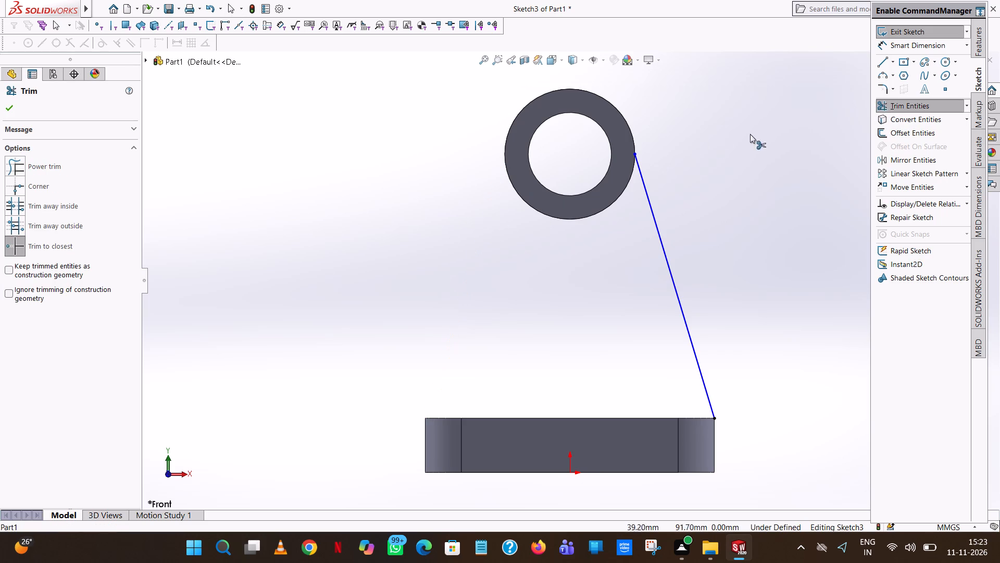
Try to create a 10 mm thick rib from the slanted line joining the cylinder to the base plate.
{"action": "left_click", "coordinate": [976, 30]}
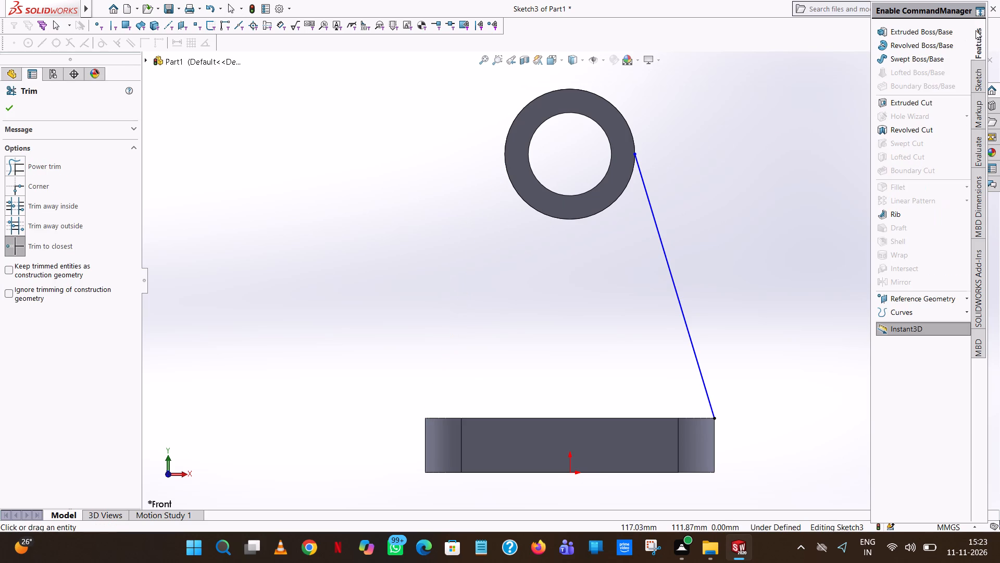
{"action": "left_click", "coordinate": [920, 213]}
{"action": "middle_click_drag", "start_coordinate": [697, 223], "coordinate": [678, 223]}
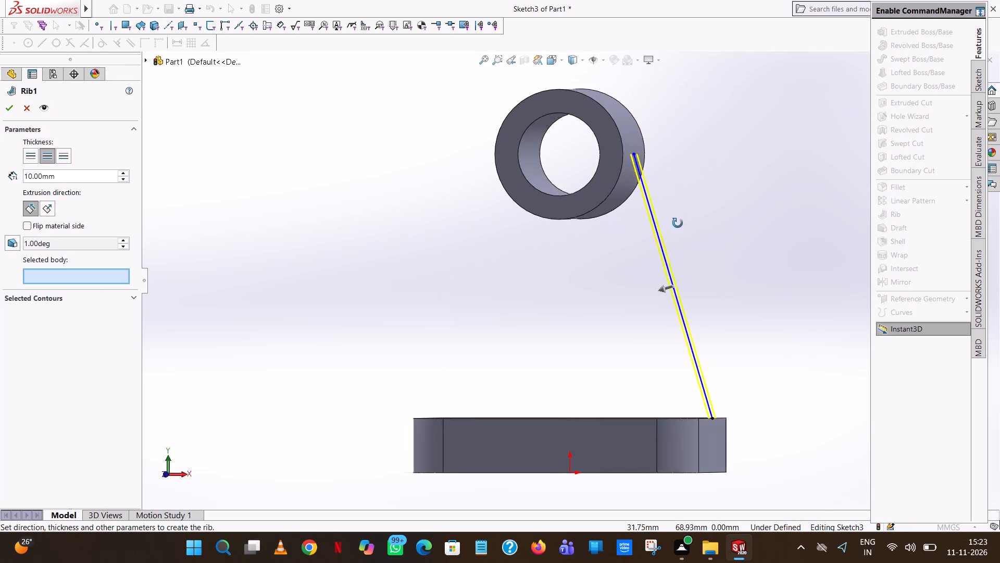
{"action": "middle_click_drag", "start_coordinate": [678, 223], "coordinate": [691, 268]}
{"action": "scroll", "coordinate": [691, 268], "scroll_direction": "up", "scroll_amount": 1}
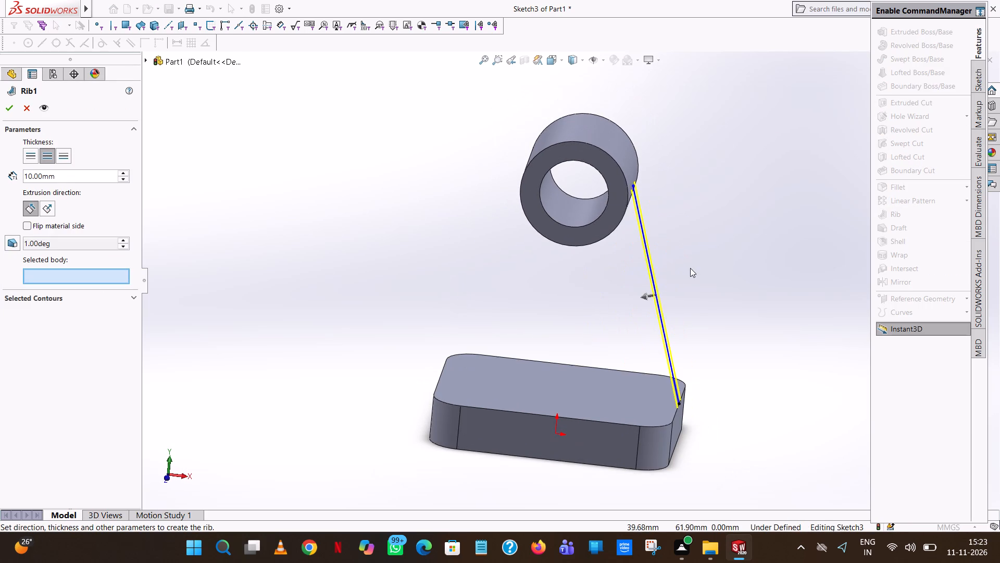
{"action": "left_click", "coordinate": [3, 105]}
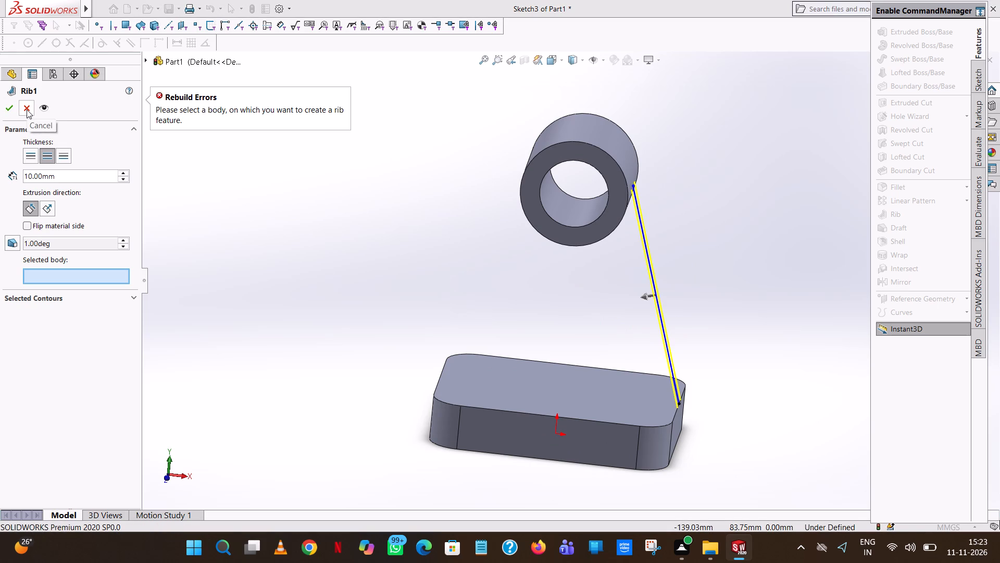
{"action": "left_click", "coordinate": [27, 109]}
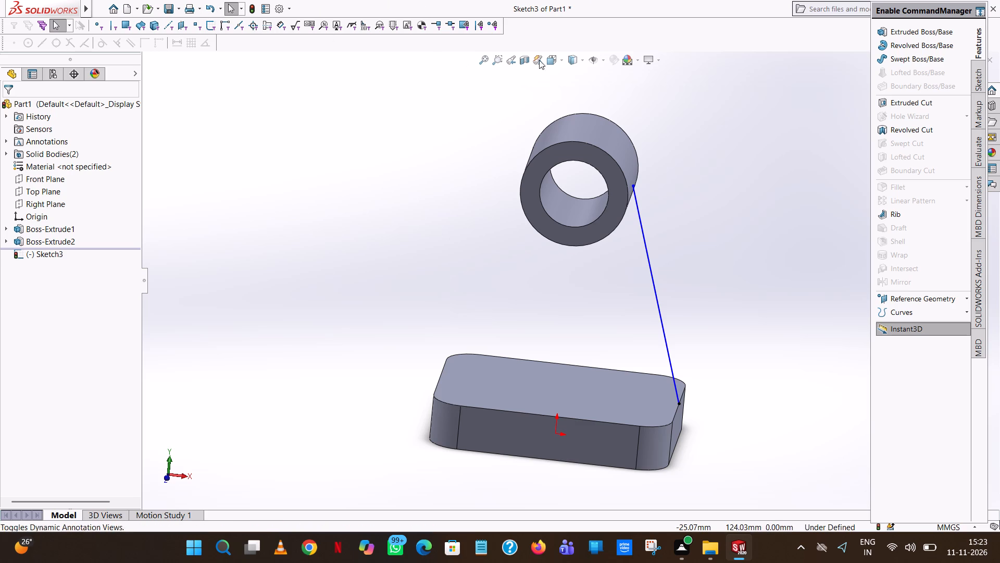
Sketch a slanted line about 76 mm long from the cylinder's left quadrant to the plate's top-left corner, and an 80 mm horizontal line along the plate's top edge.
{"action": "left_click", "coordinate": [561, 60]}
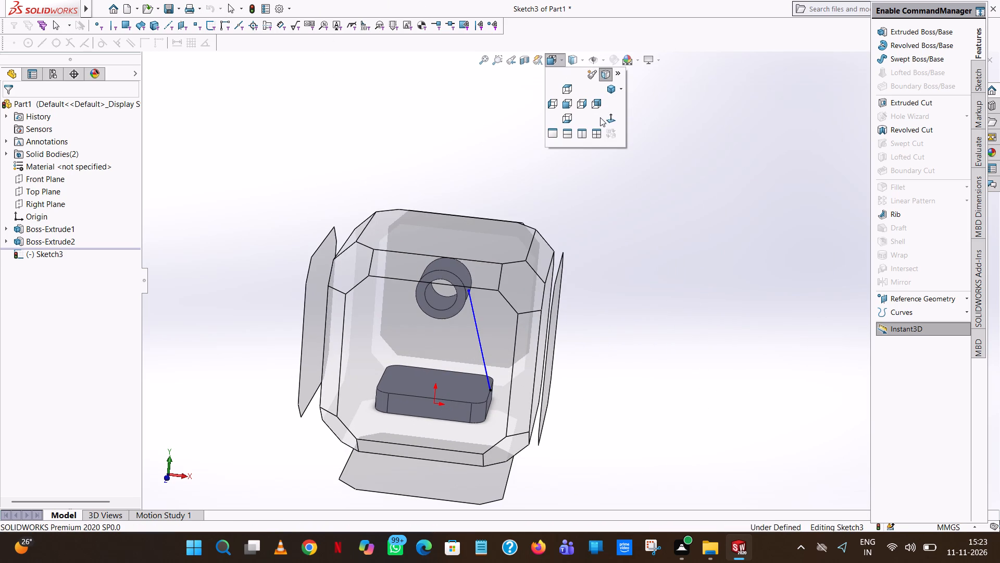
{"action": "left_click", "coordinate": [610, 116]}
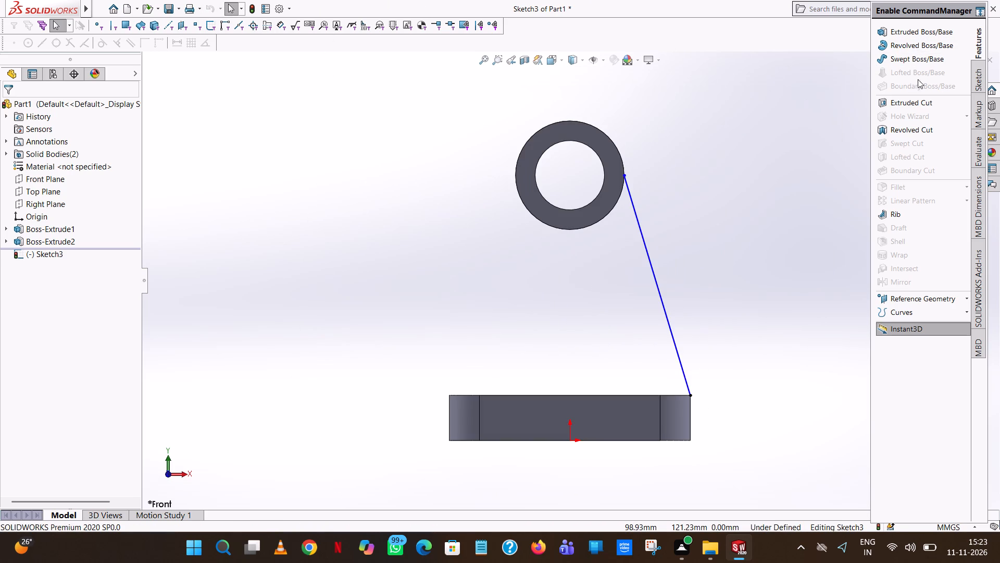
{"action": "left_click", "coordinate": [982, 76]}
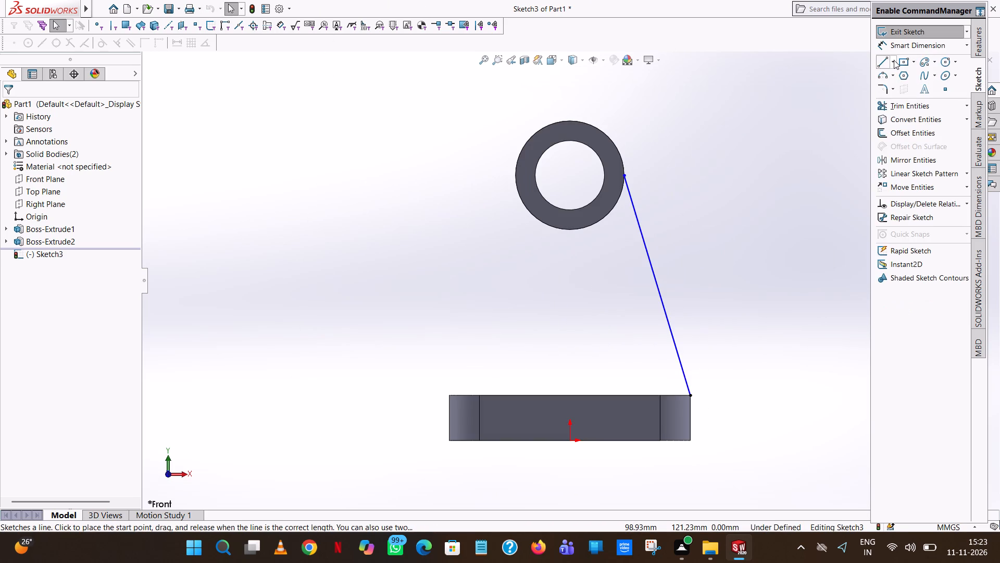
{"action": "left_click", "coordinate": [883, 59]}
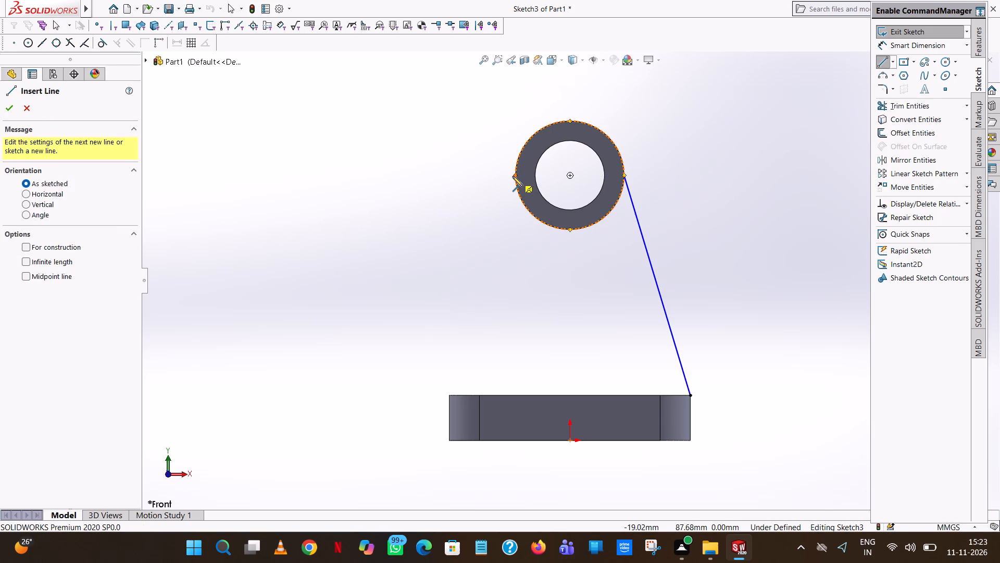
{"action": "left_click", "coordinate": [512, 176]}
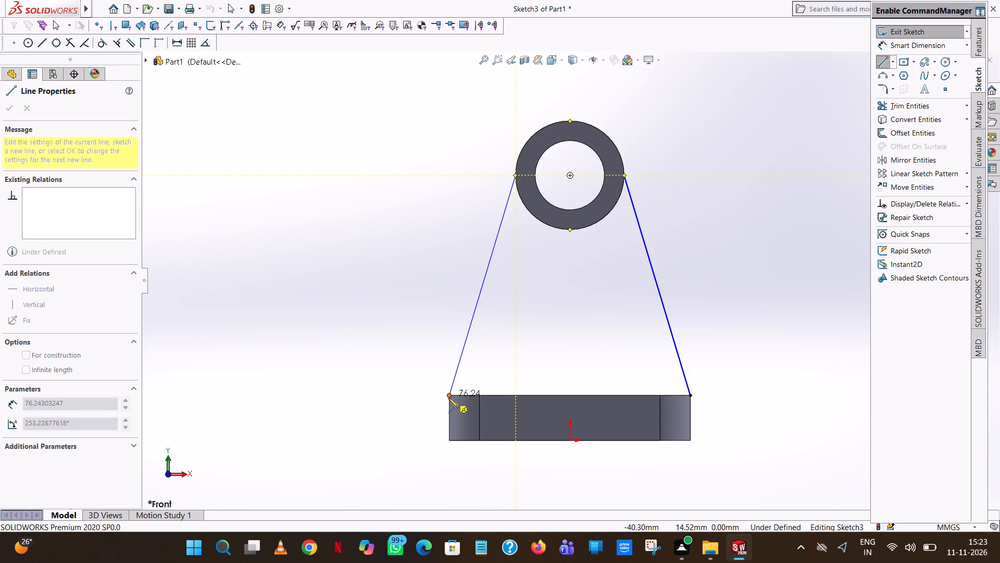
{"action": "left_click", "coordinate": [448, 398]}
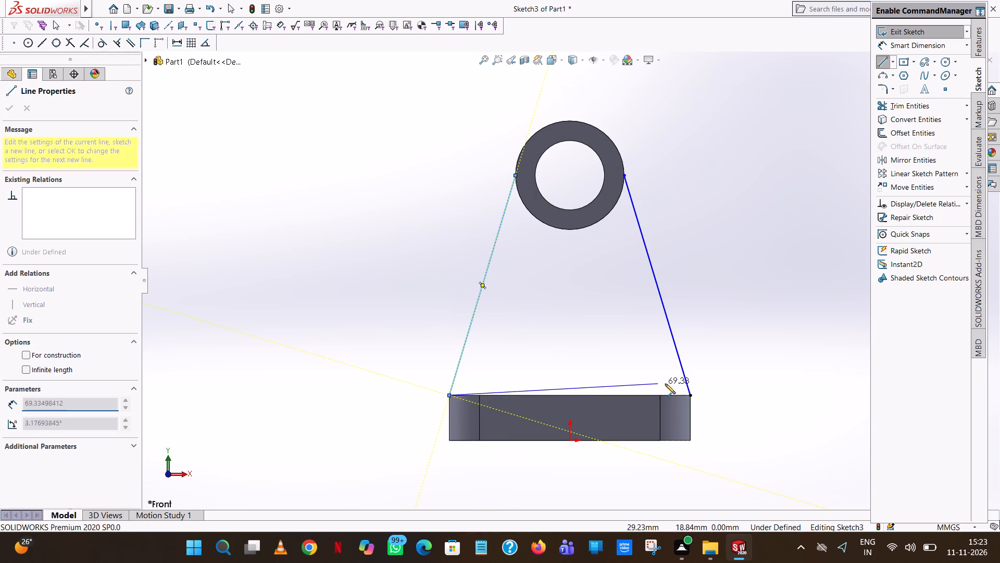
{"action": "left_click", "coordinate": [692, 395]}
{"action": "right_click", "coordinate": [692, 395]}
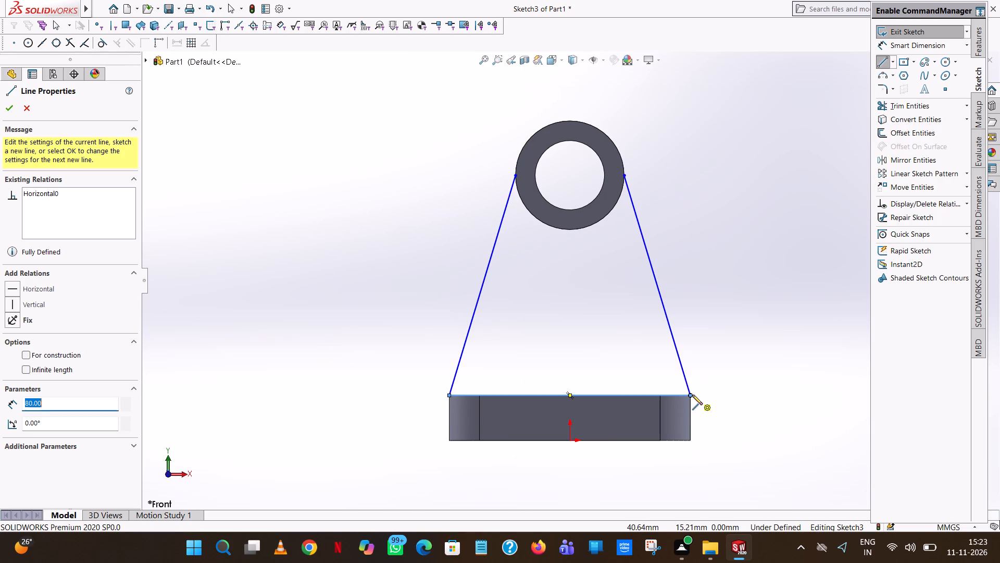
{"action": "left_click", "coordinate": [732, 405]}
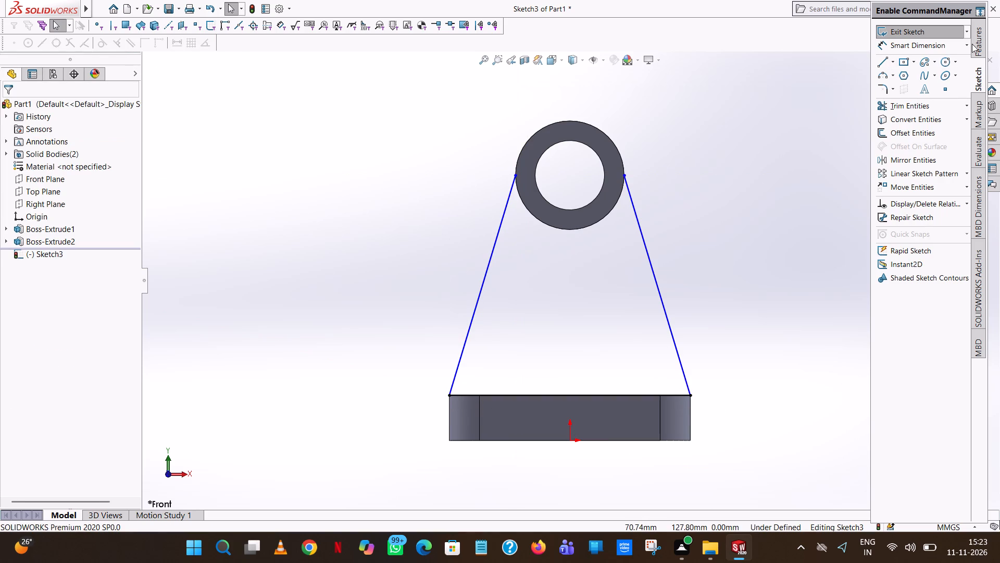
Sketch an 18 mm radius circle centred on the cylinder and coincident with its outer edge.
{"action": "left_click", "coordinate": [945, 60]}
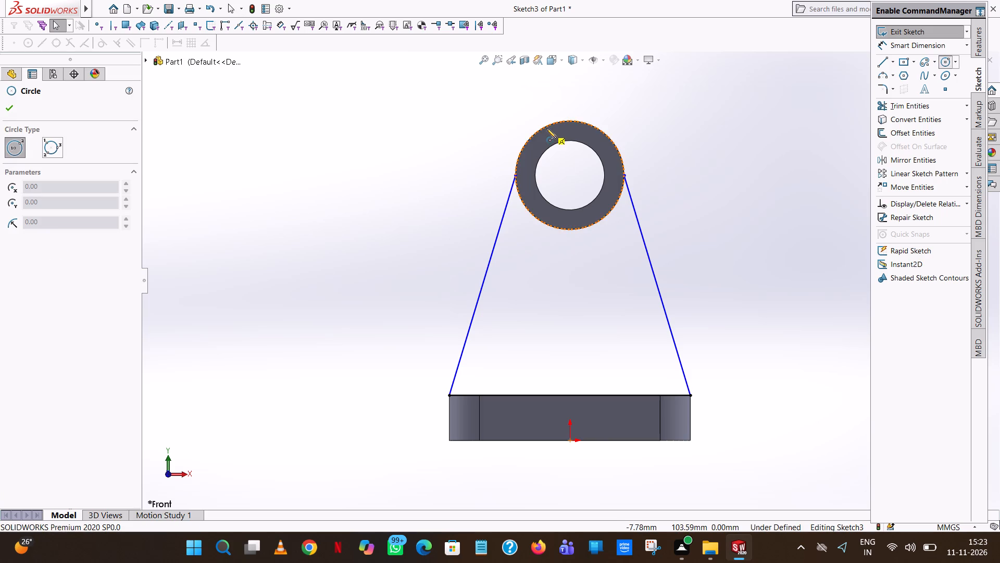
{"action": "left_click", "coordinate": [570, 175]}
{"action": "left_click", "coordinate": [580, 229]}
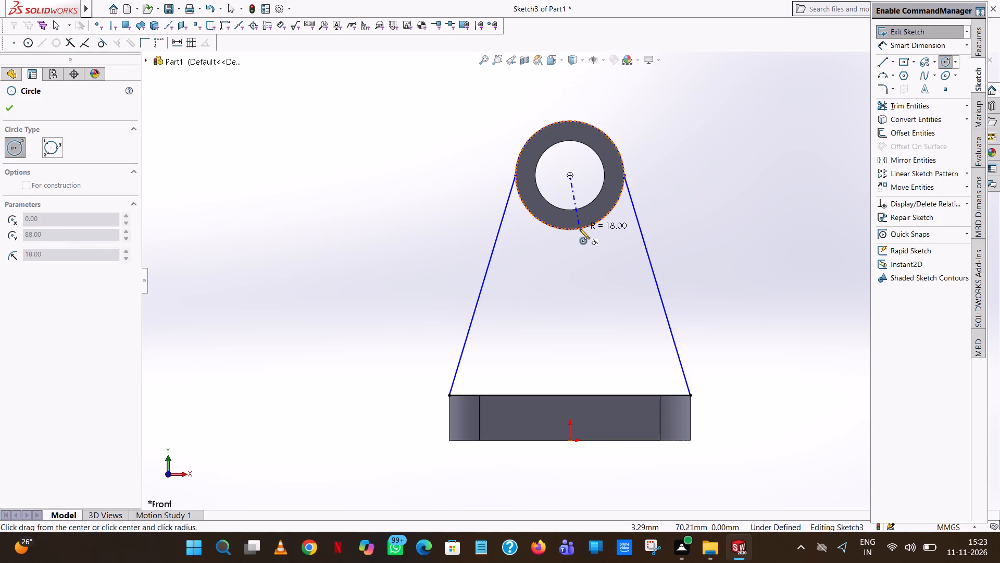
{"action": "right_click", "coordinate": [580, 229]}
{"action": "left_click", "coordinate": [649, 240]}
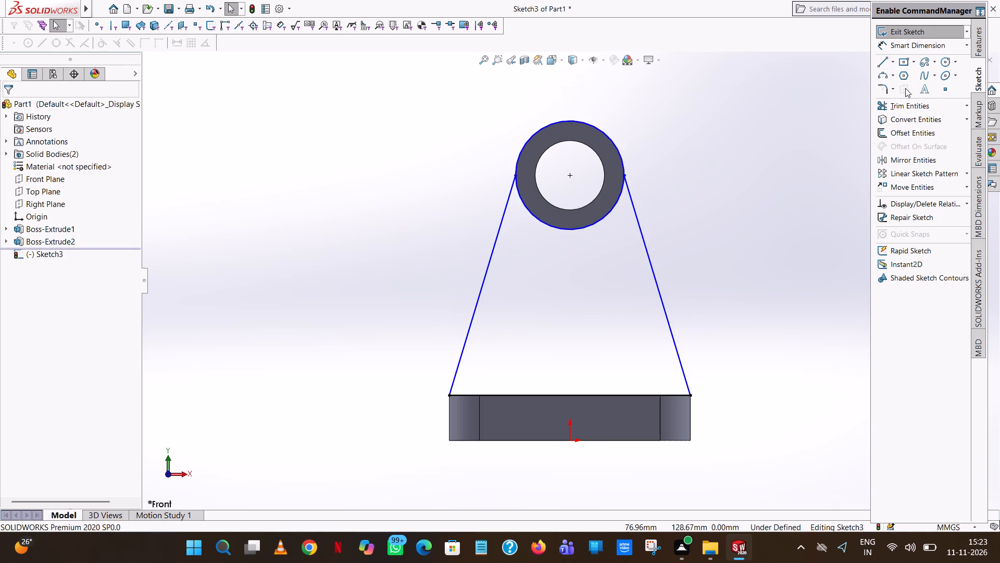
Trim away the circle's upper arc, leaving the lower arc to close the profile between the slanted lines.
{"action": "left_click", "coordinate": [907, 106]}
{"action": "left_click", "coordinate": [551, 121]}
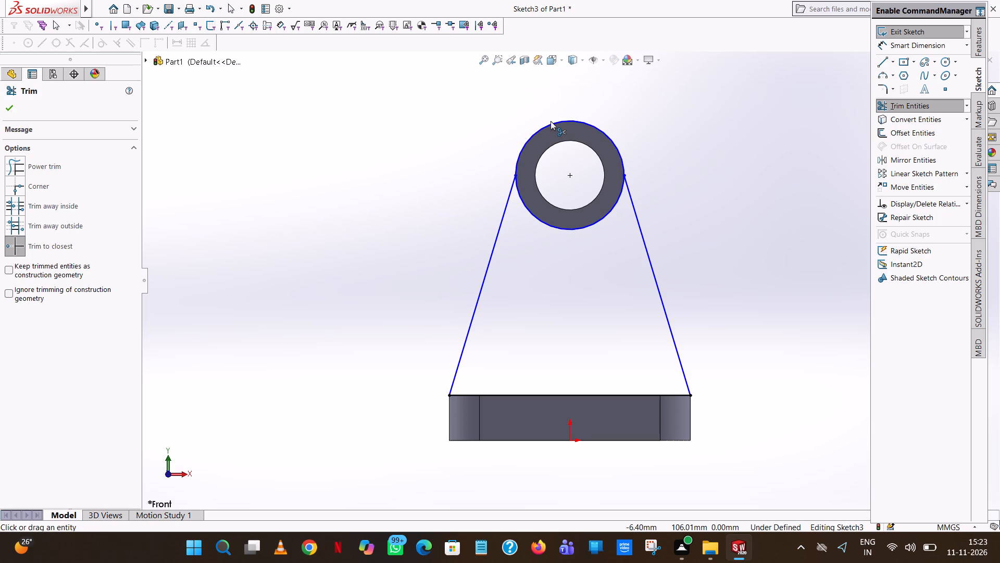
{"action": "left_click", "coordinate": [556, 123]}
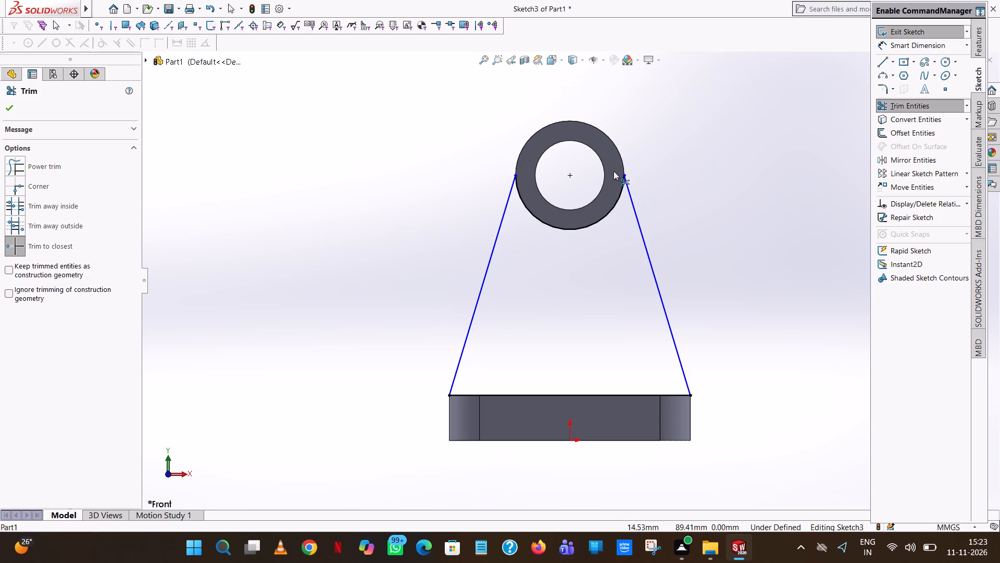
{"action": "scroll", "coordinate": [617, 179], "scroll_direction": "down", "scroll_amount": 7}
{"action": "scroll", "coordinate": [631, 261], "scroll_direction": "down", "scroll_amount": 6}
{"action": "scroll", "coordinate": [549, 158], "scroll_direction": "down", "scroll_amount": 4}
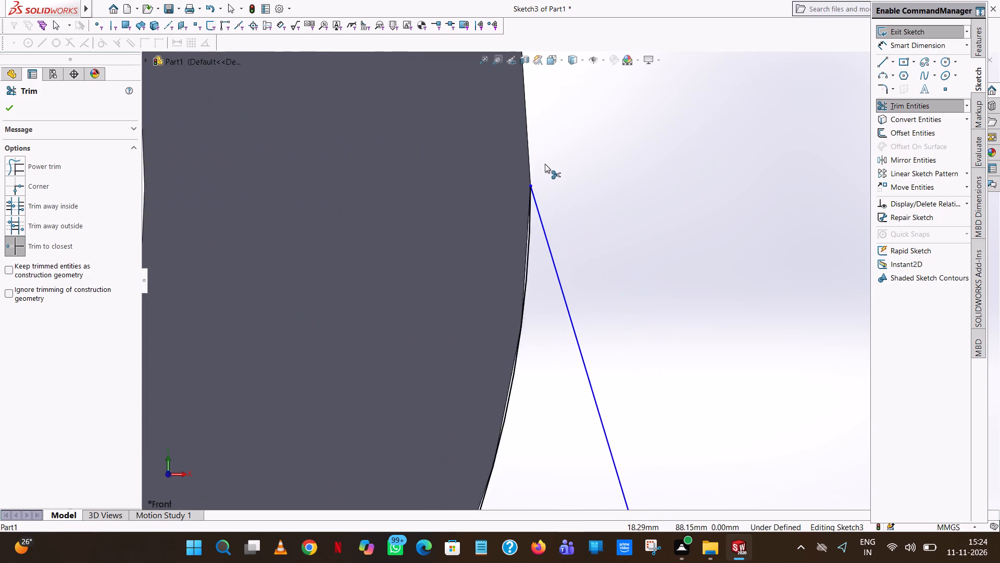
{"action": "scroll", "coordinate": [545, 164], "scroll_direction": "down", "scroll_amount": 3}
{"action": "scroll", "coordinate": [511, 265], "scroll_direction": "up", "scroll_amount": 20}
{"action": "scroll", "coordinate": [511, 265], "scroll_direction": "up", "scroll_amount": 9}
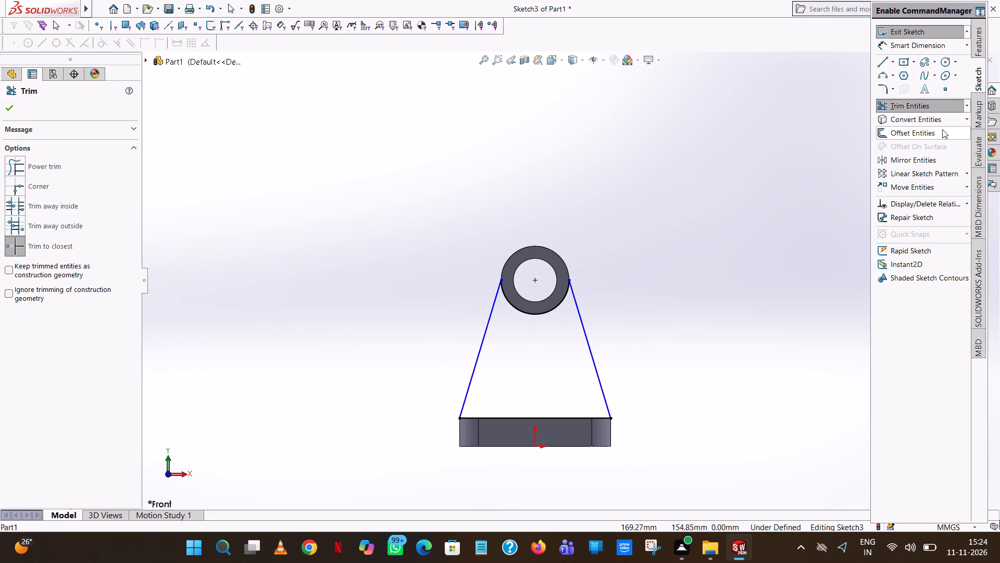
Dimension the vertical height of the right and left slanted lines.
{"action": "left_click", "coordinate": [932, 47]}
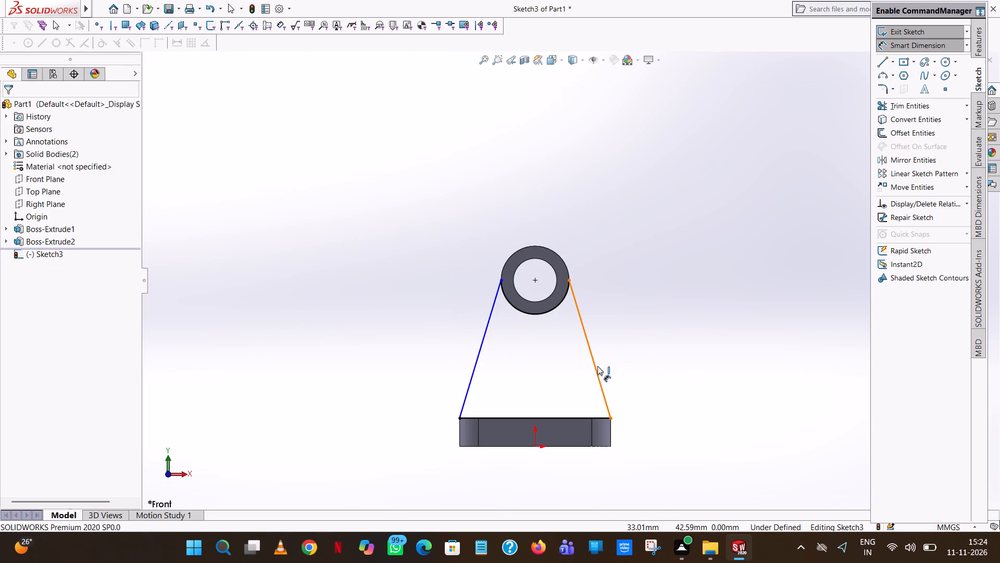
{"action": "left_click", "coordinate": [597, 365]}
{"action": "left_click", "coordinate": [715, 332]}
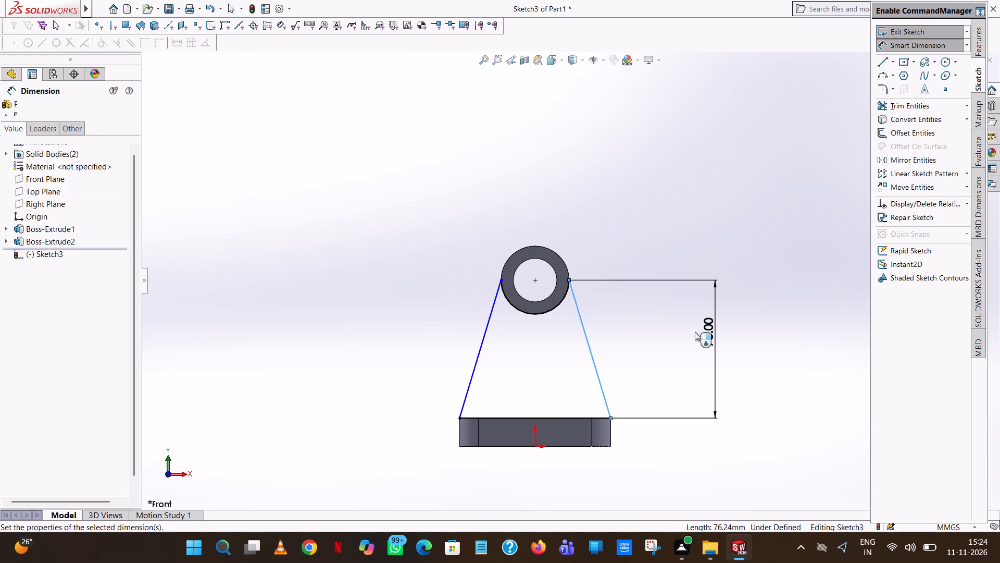
{"action": "left_click", "coordinate": [666, 317]}
{"action": "left_click", "coordinate": [599, 295]}
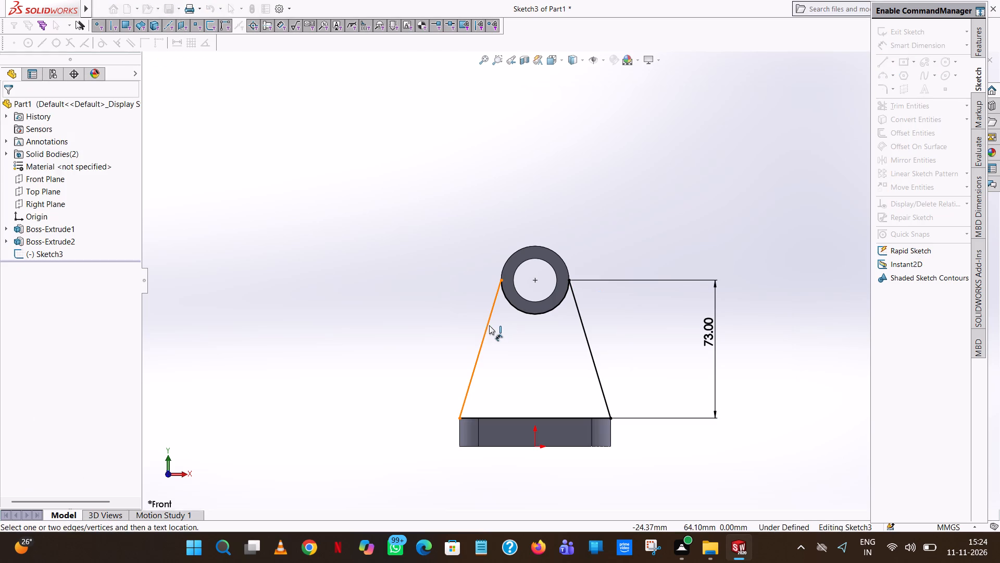
{"action": "left_click", "coordinate": [487, 326]}
{"action": "left_click", "coordinate": [416, 330]}
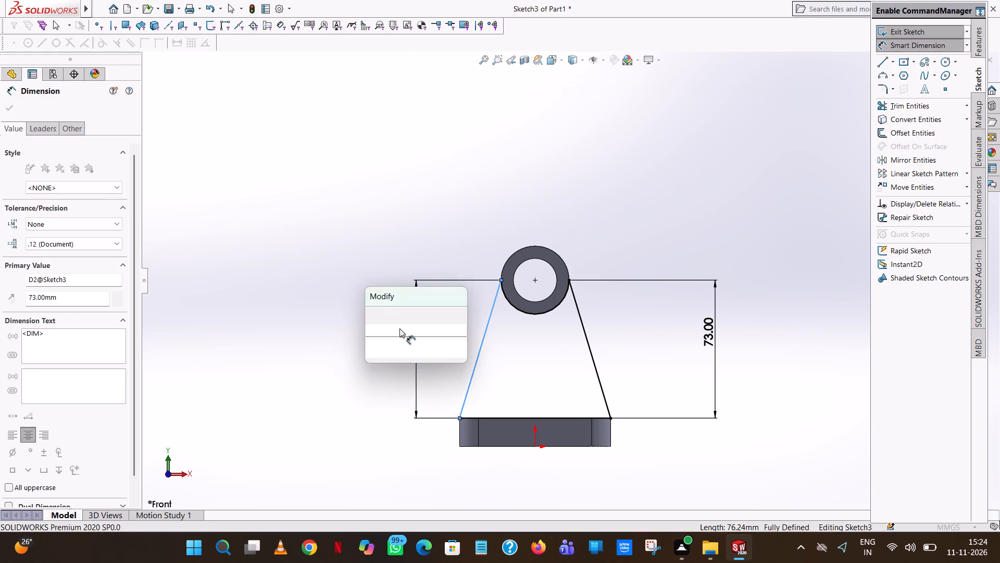
{"action": "left_click", "coordinate": [376, 315]}
{"action": "left_click", "coordinate": [473, 199]}
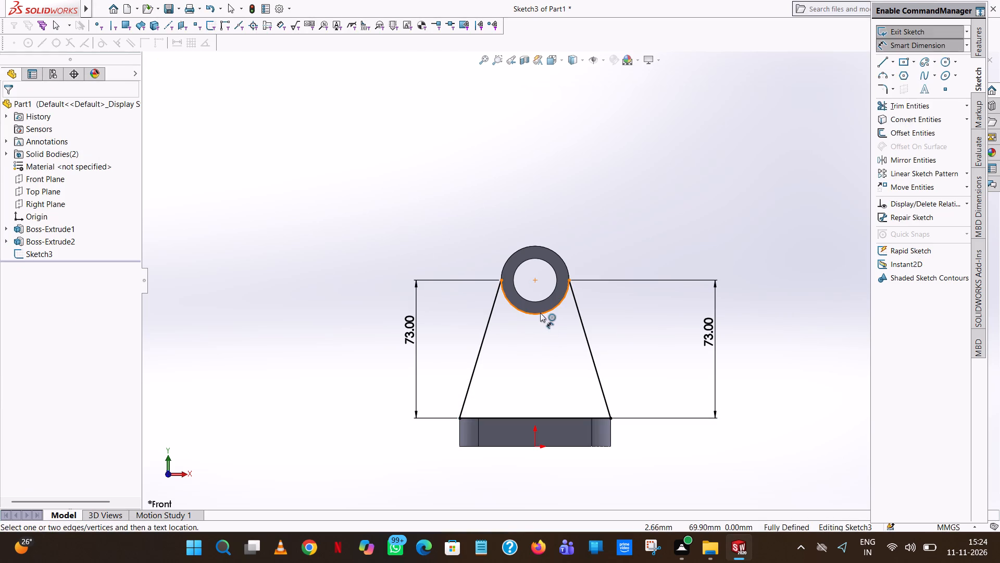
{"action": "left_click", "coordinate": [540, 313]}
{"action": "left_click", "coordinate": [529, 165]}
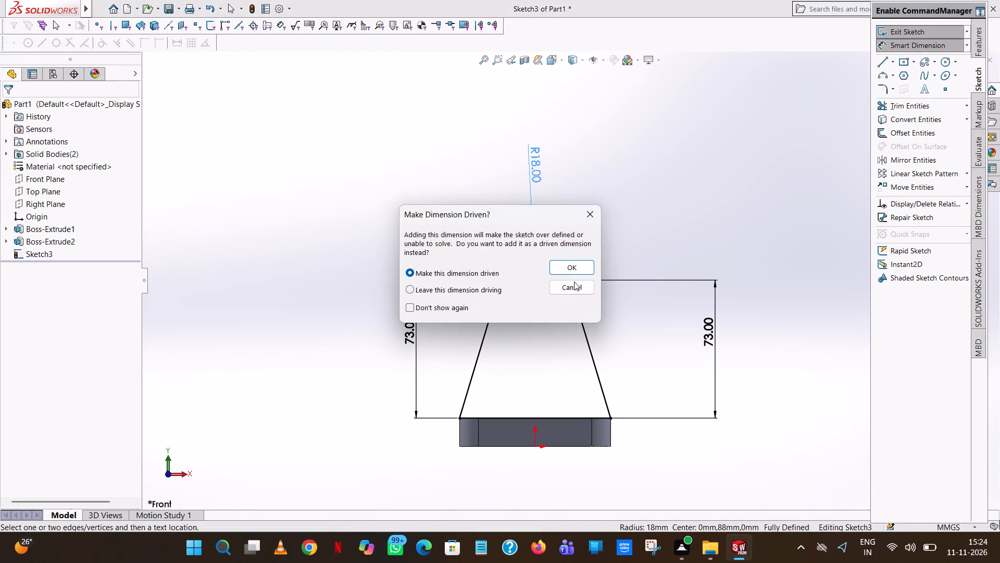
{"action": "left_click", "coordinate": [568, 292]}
Extrude the closed web profile 10 mm using Mid Plane, merging it with the cylinder and base plate.
{"action": "left_click", "coordinate": [978, 38]}
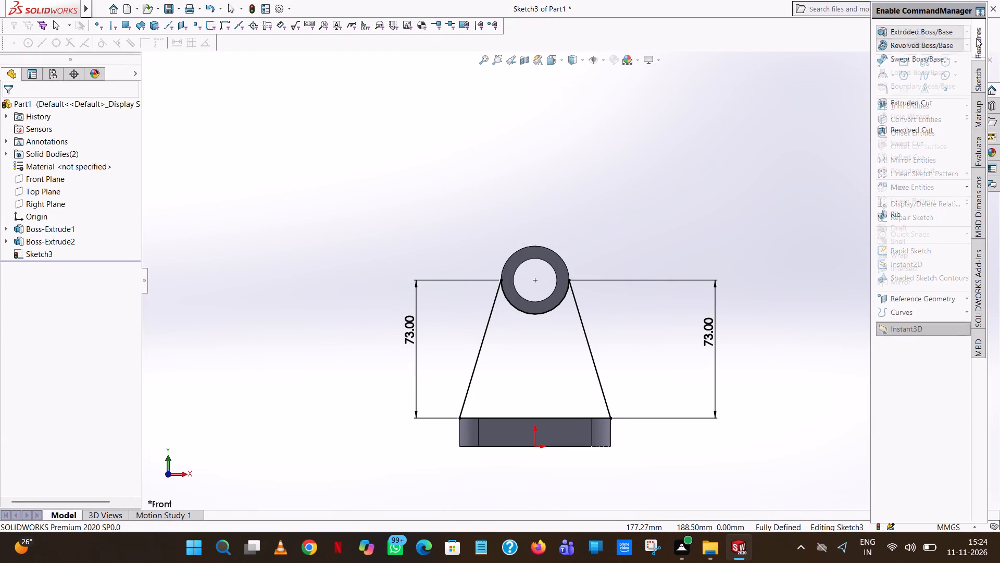
{"action": "left_click", "coordinate": [915, 34]}
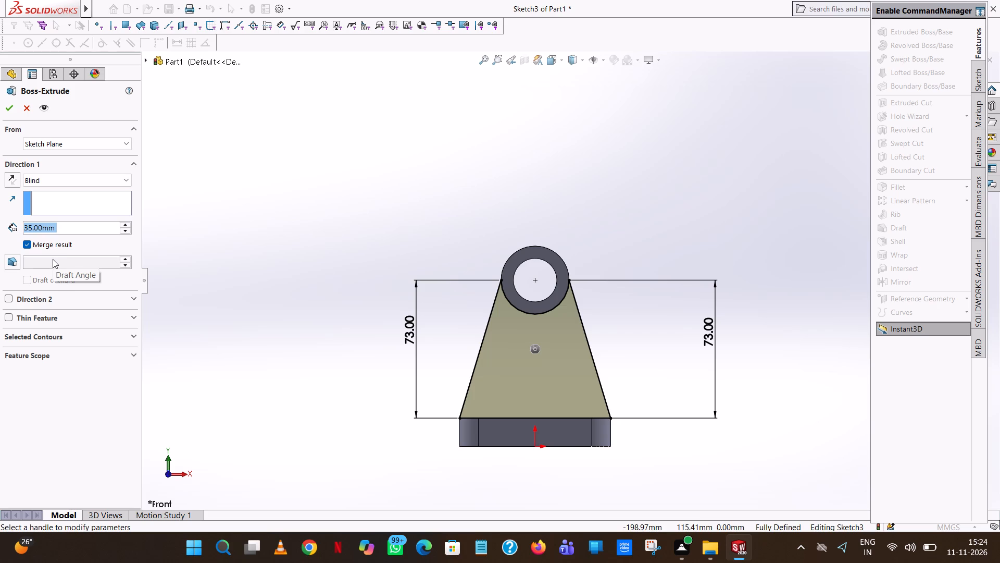
{"action": "type", "text": "10"}
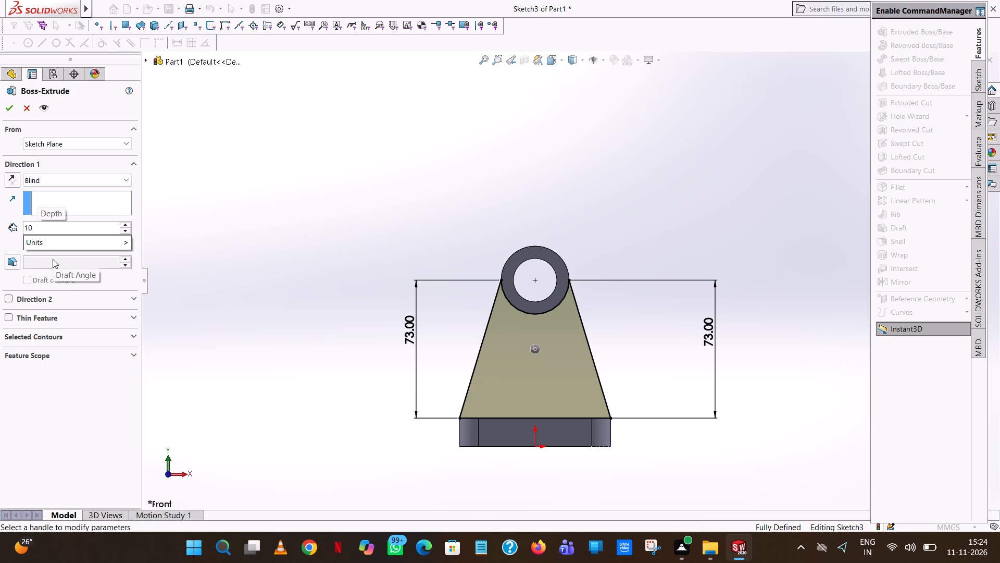
{"action": "left_click", "coordinate": [57, 177]}
{"action": "left_click", "coordinate": [35, 245]}
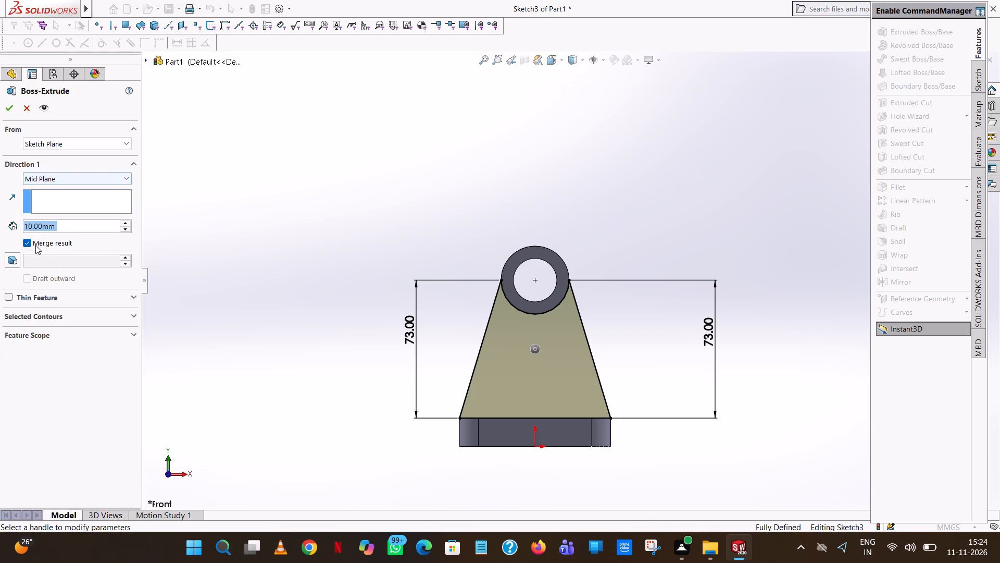
{"action": "left_click", "coordinate": [648, 234]}
{"action": "scroll", "coordinate": [644, 236], "scroll_direction": "up", "scroll_amount": 1}
{"action": "middle_click_drag", "start_coordinate": [637, 238], "coordinate": [522, 252]}
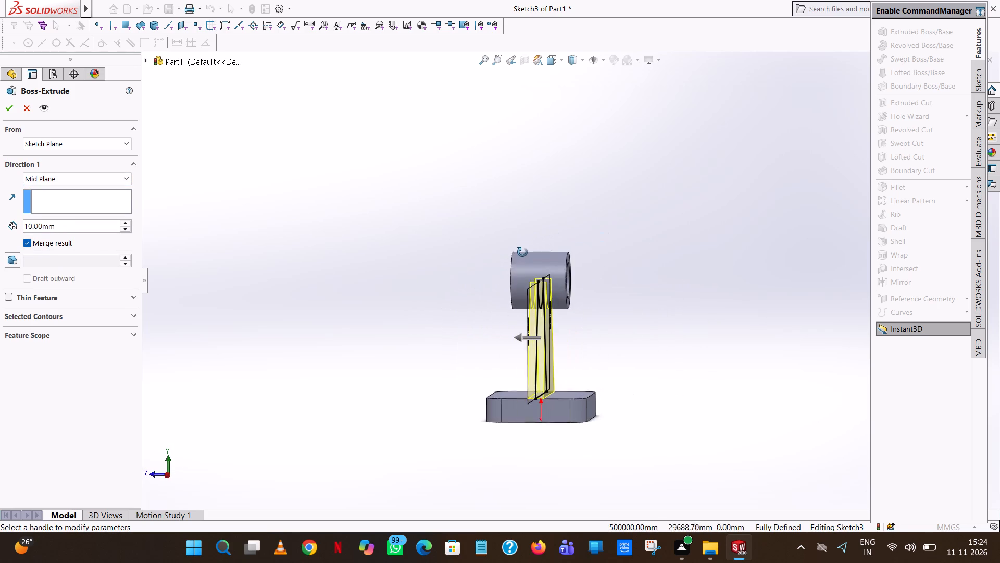
{"action": "middle_click_drag", "start_coordinate": [522, 252], "coordinate": [532, 301]}
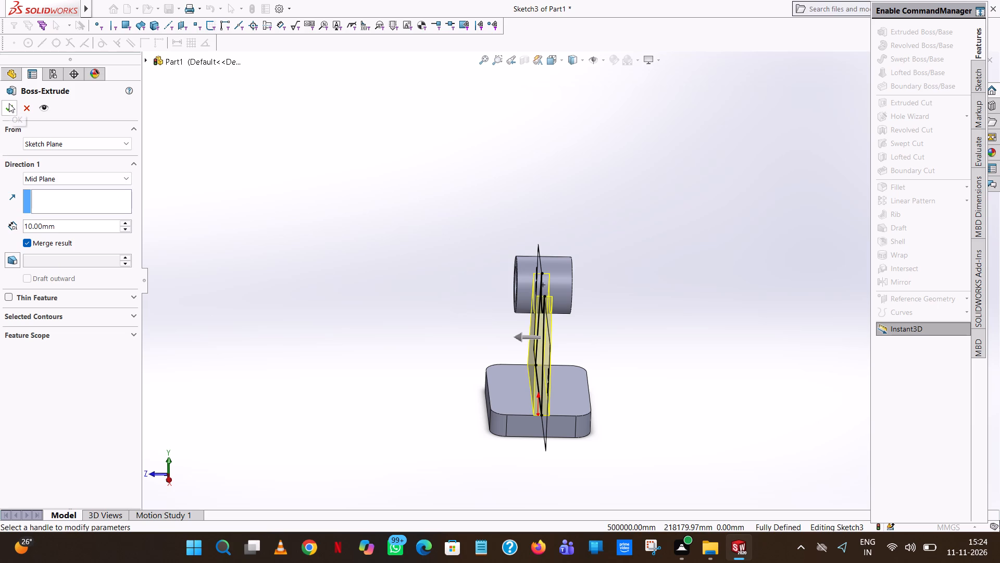
{"action": "left_click", "coordinate": [9, 103]}
{"action": "left_click", "coordinate": [630, 325]}
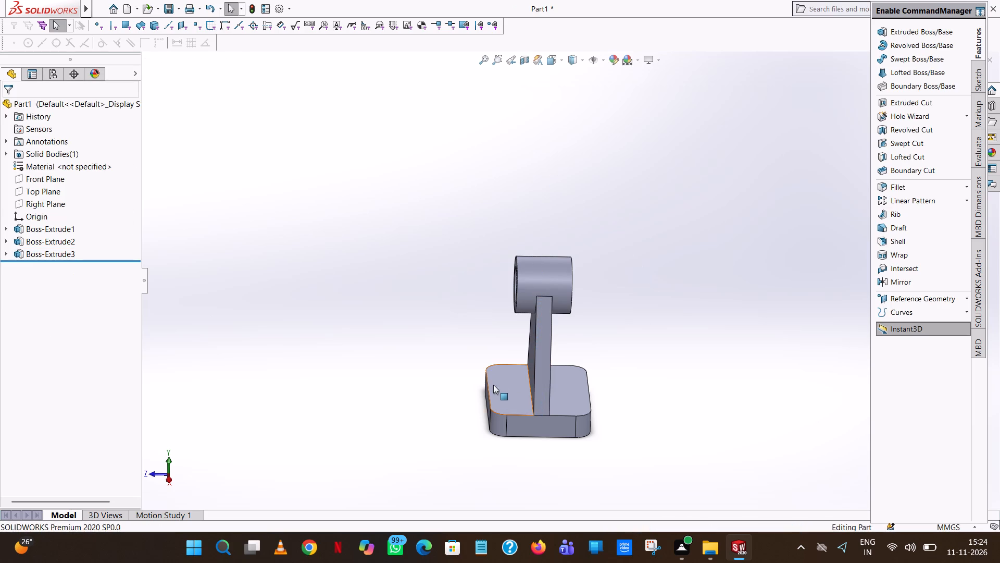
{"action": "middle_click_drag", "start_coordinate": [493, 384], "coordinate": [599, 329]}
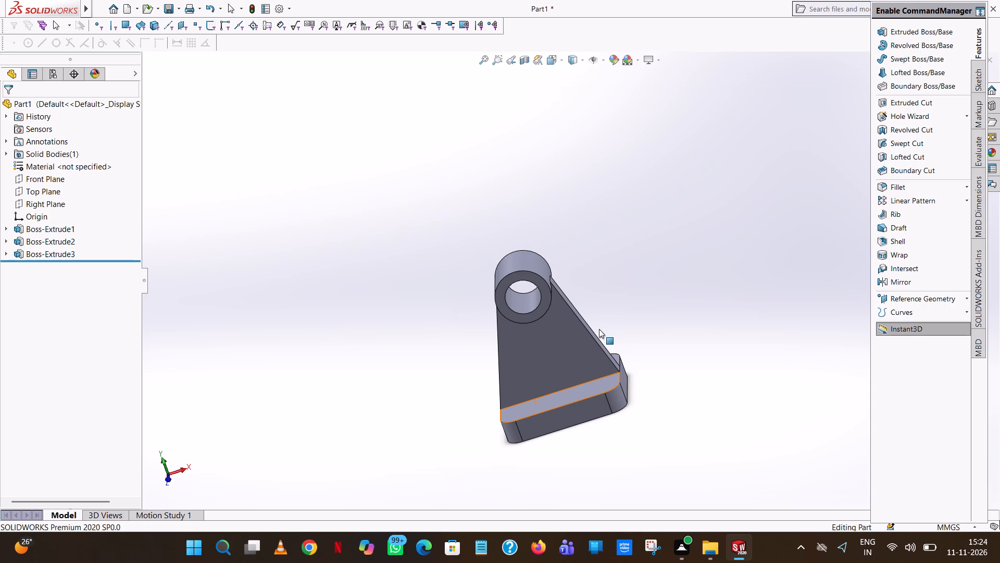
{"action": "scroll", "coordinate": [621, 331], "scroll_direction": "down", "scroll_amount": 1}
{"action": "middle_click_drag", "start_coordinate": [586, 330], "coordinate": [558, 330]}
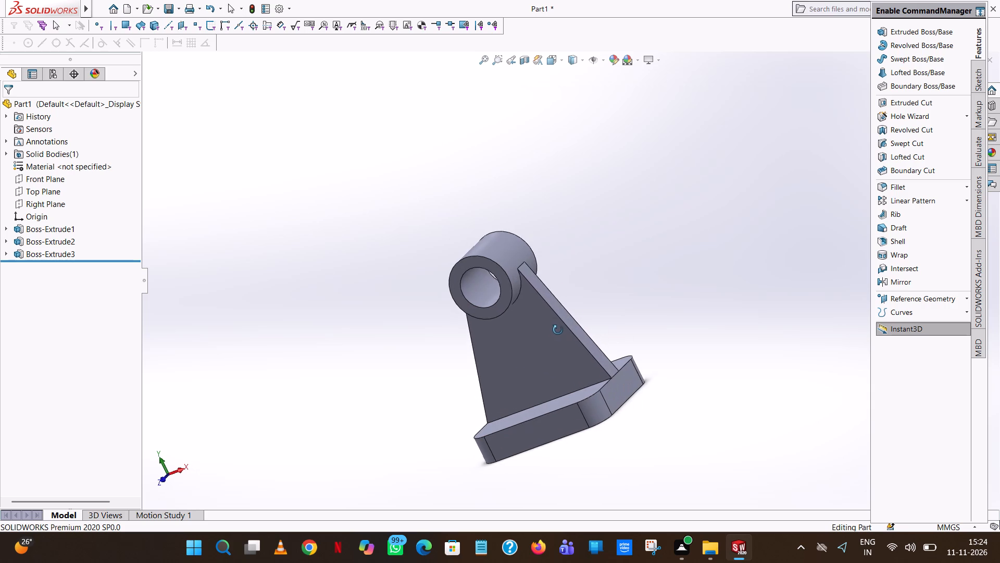
Examine the bracket from the front, above, below and side, checking how the web joins the cylinder and base plate.
{"action": "middle_click_drag", "start_coordinate": [558, 330], "coordinate": [545, 333]}
{"action": "scroll", "coordinate": [545, 333], "scroll_direction": "down", "scroll_amount": 1}
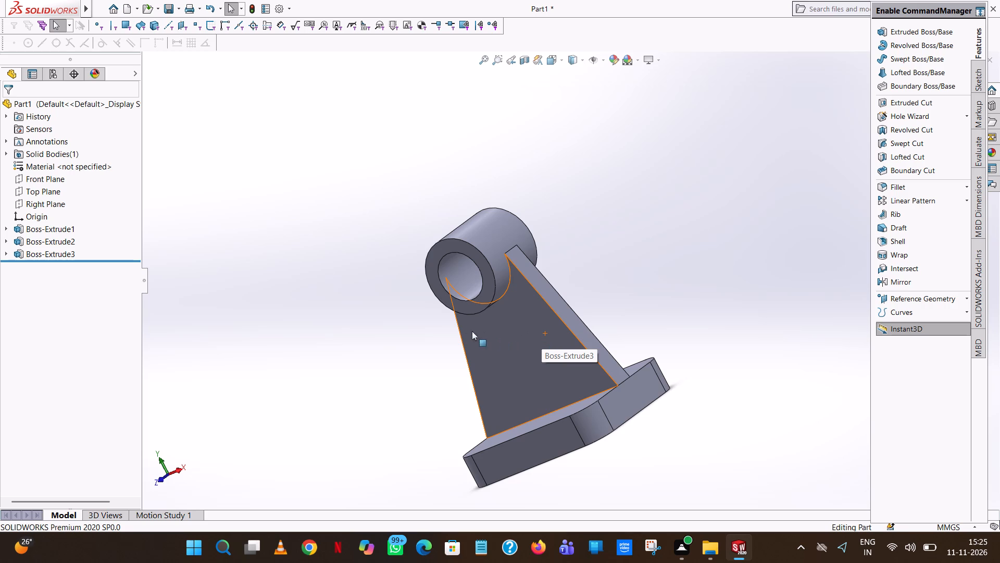
{"action": "middle_click_drag", "start_coordinate": [531, 400], "coordinate": [562, 478]}
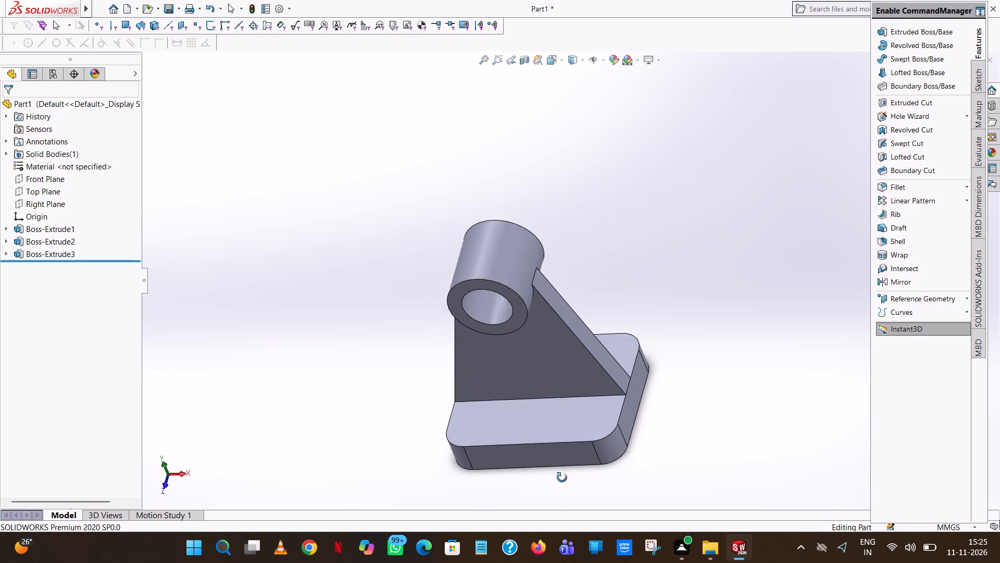
{"action": "middle_click_drag", "start_coordinate": [562, 478], "coordinate": [572, 521]}
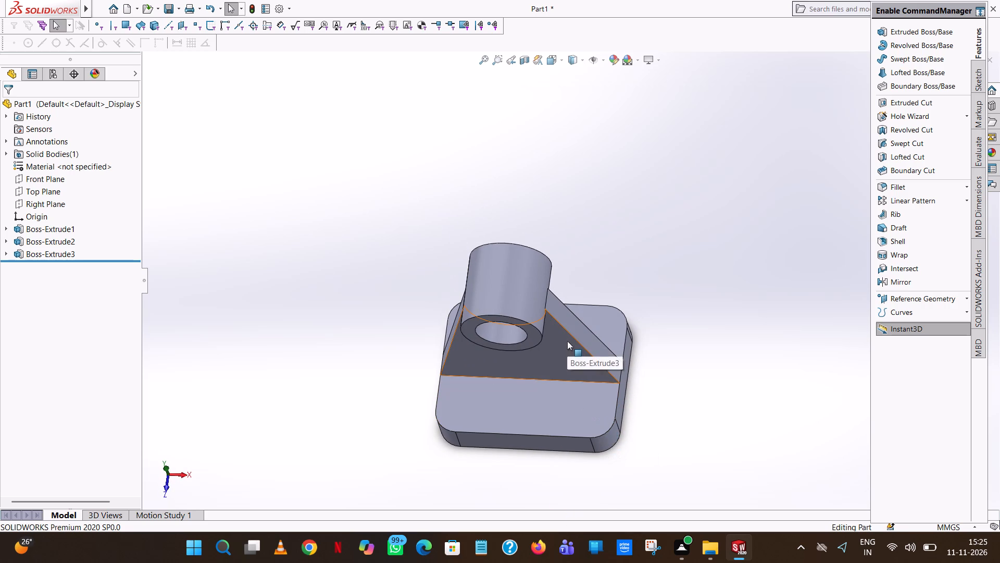
{"action": "scroll", "coordinate": [567, 344], "scroll_direction": "up", "scroll_amount": 1}
{"action": "middle_click_drag", "start_coordinate": [567, 348], "coordinate": [571, 362]}
{"action": "scroll", "coordinate": [567, 350], "scroll_direction": "up", "scroll_amount": 1}
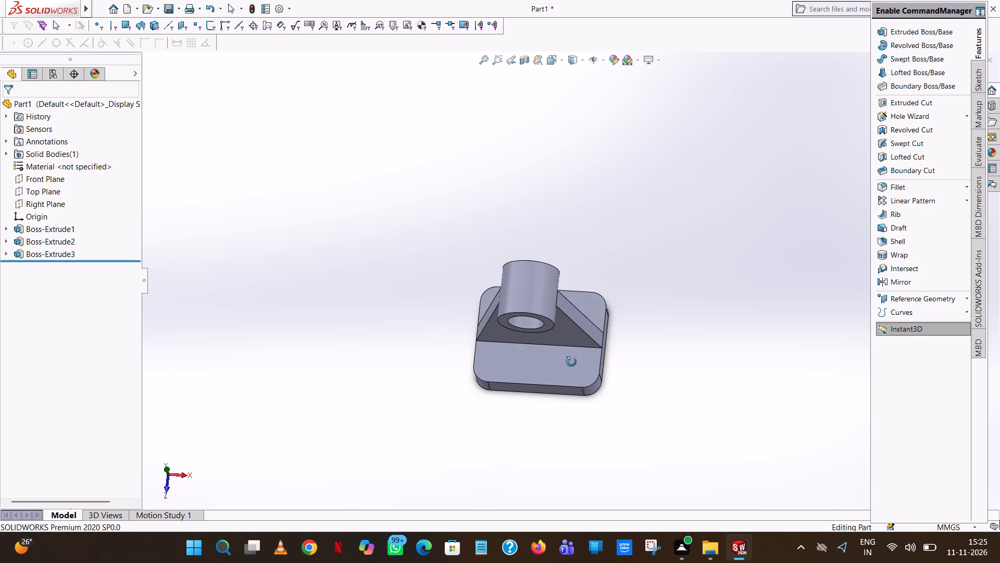
{"action": "middle_click_drag", "start_coordinate": [571, 362], "coordinate": [571, 372]}
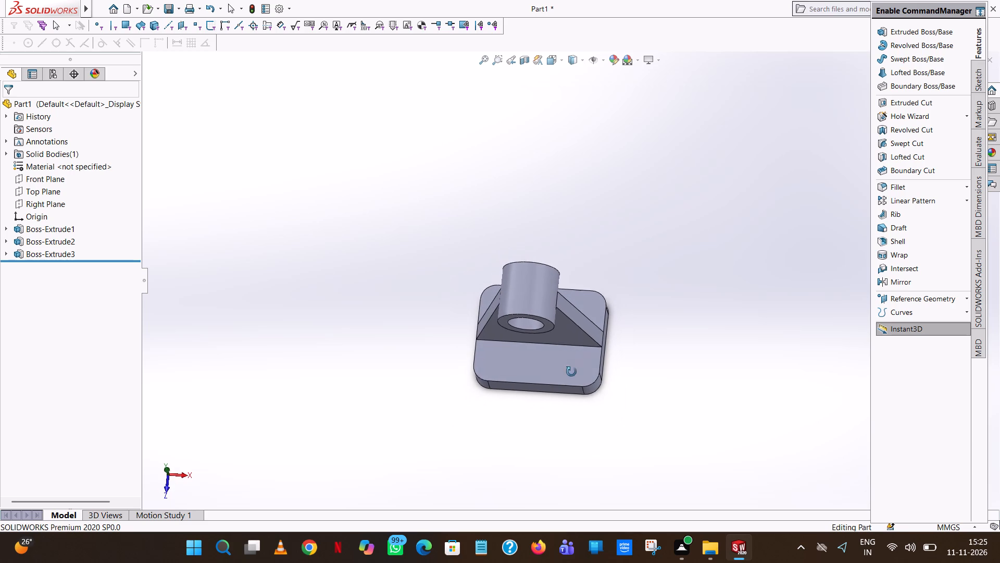
{"action": "middle_click_drag", "start_coordinate": [571, 372], "coordinate": [565, 420]}
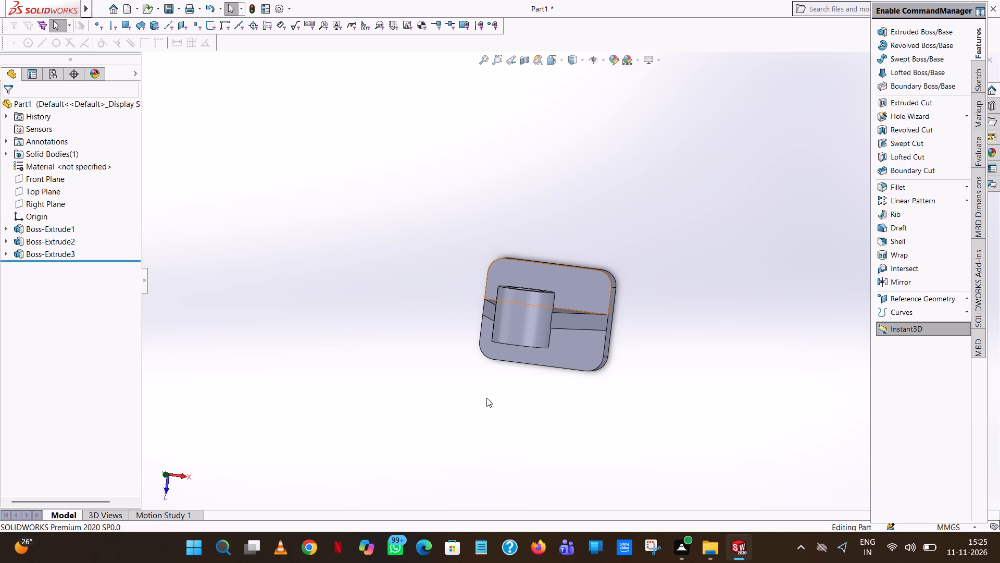
{"action": "middle_click_drag", "start_coordinate": [538, 287], "coordinate": [544, 286]}
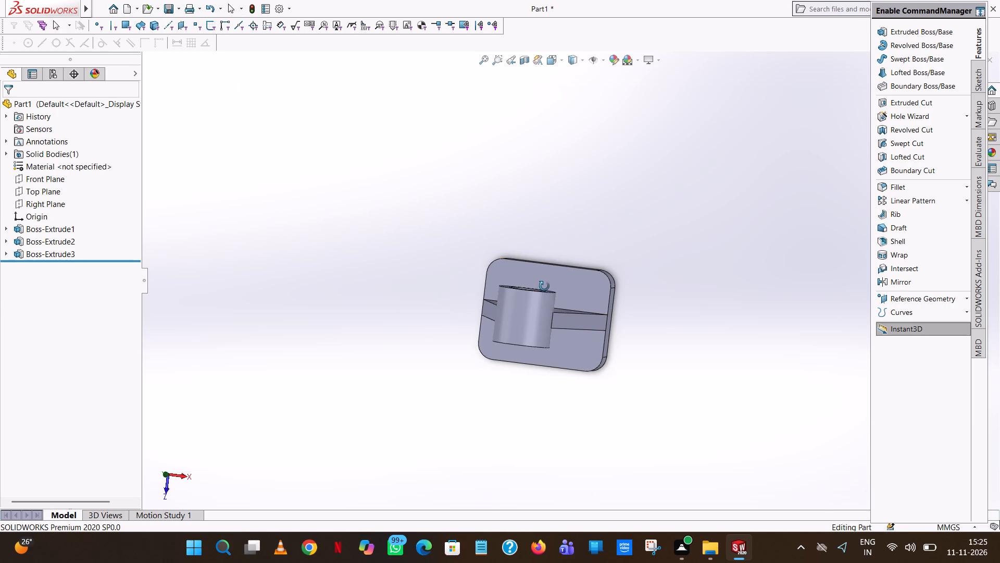
{"action": "middle_click_drag", "start_coordinate": [544, 286], "coordinate": [544, 285]}
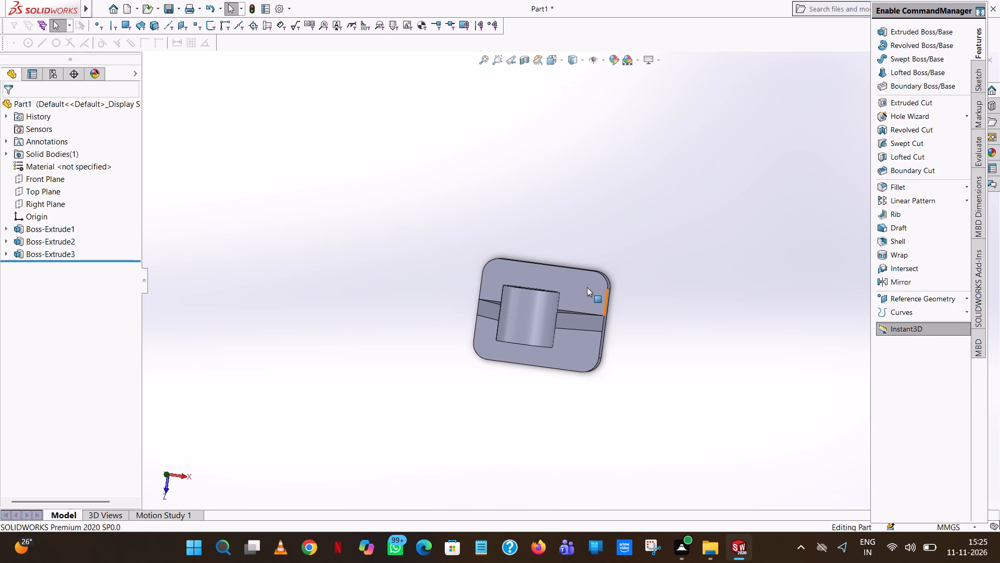
{"action": "scroll", "coordinate": [643, 275], "scroll_direction": "down", "scroll_amount": 4}
{"action": "scroll", "coordinate": [643, 278], "scroll_direction": "up", "scroll_amount": 2}
{"action": "middle_click_drag", "start_coordinate": [643, 278], "coordinate": [498, 198]}
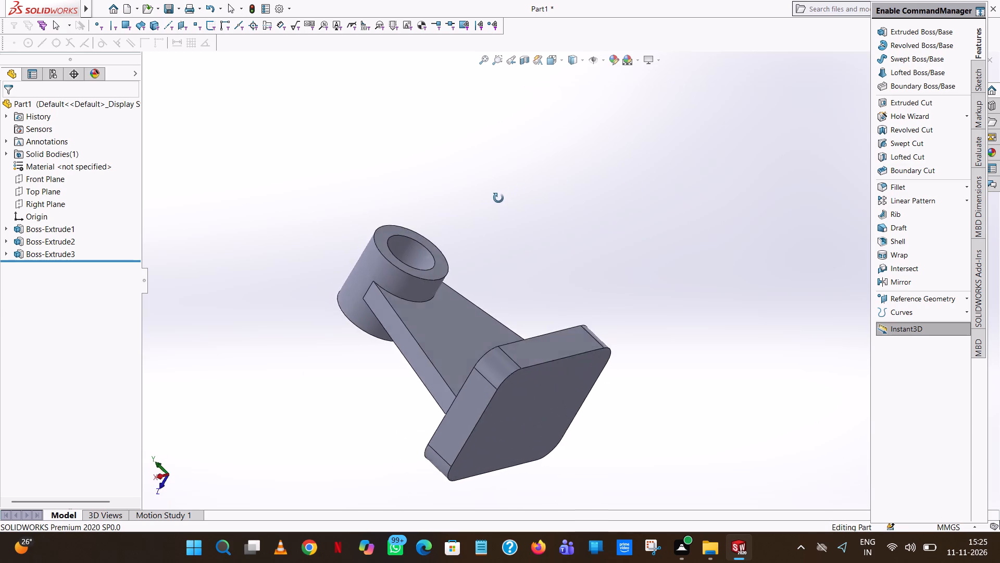
{"action": "middle_click_drag", "start_coordinate": [498, 198], "coordinate": [595, 265]}
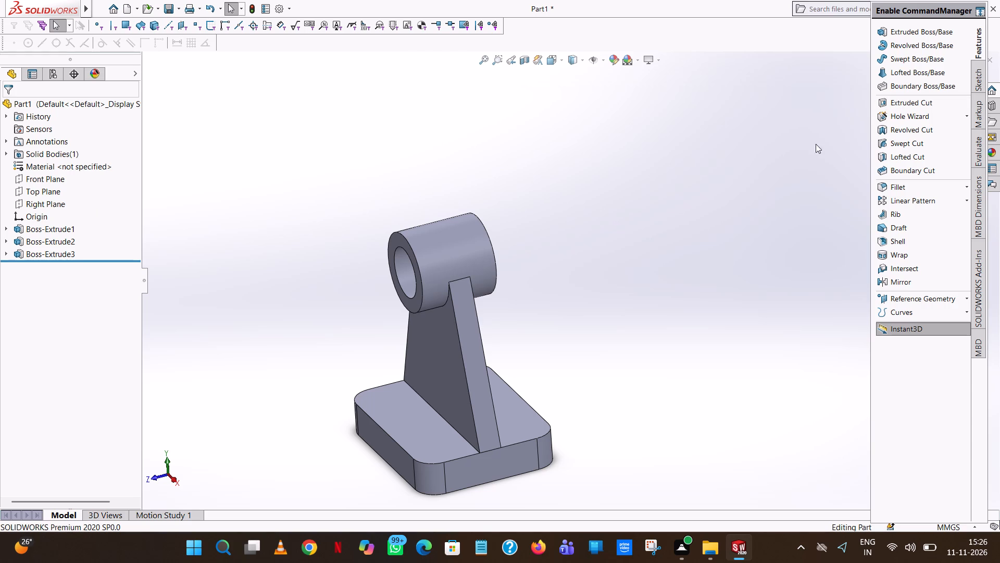
{"action": "scroll", "coordinate": [676, 207], "scroll_direction": "up", "scroll_amount": 1}
{"action": "middle_click_drag", "start_coordinate": [676, 207], "coordinate": [652, 312]}
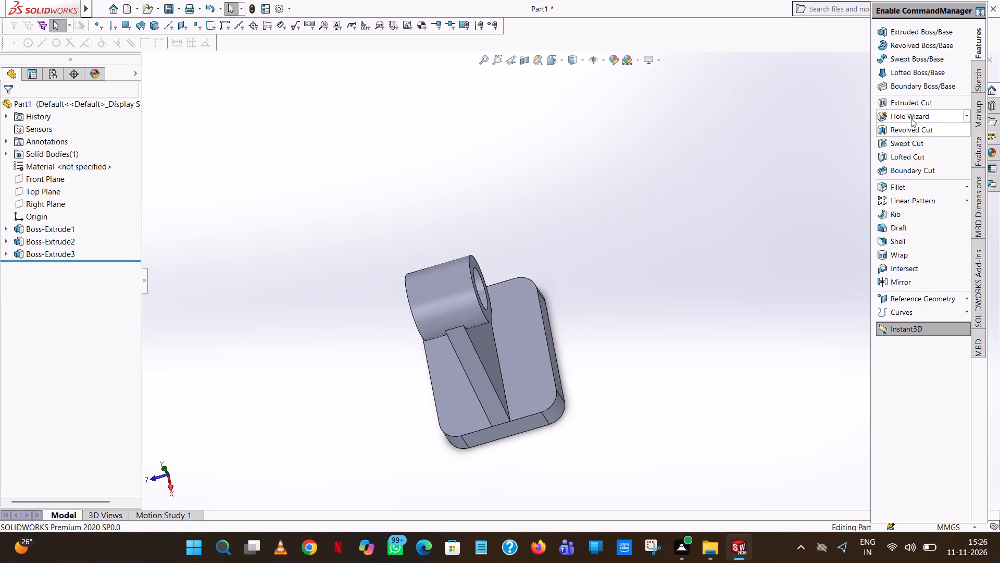
Set up a Hole Wizard countersink hole using ISO standard, type CTSK Flat ISO 7046-1 and size M5.
{"action": "left_click", "coordinate": [911, 118]}
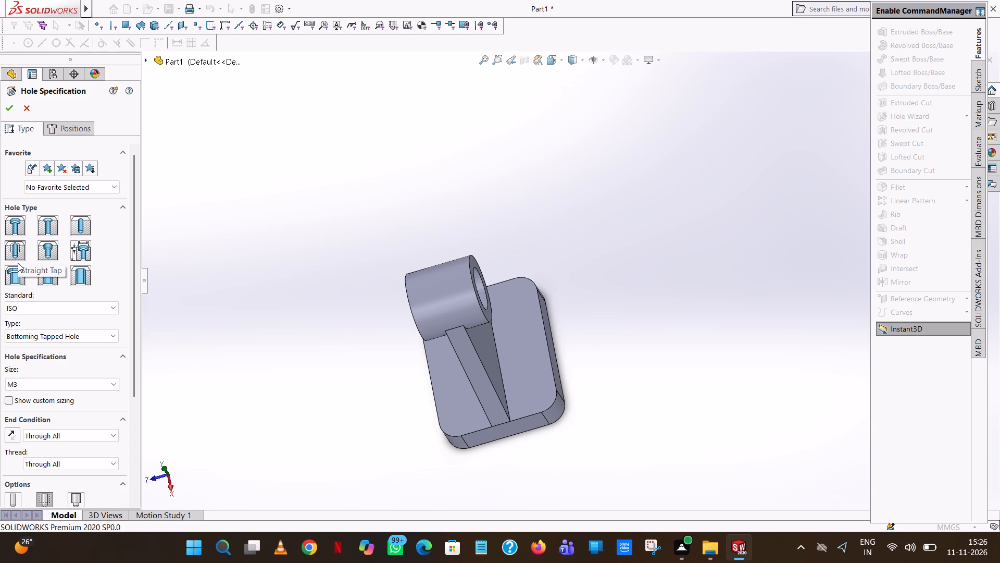
{"action": "left_click", "coordinate": [52, 224]}
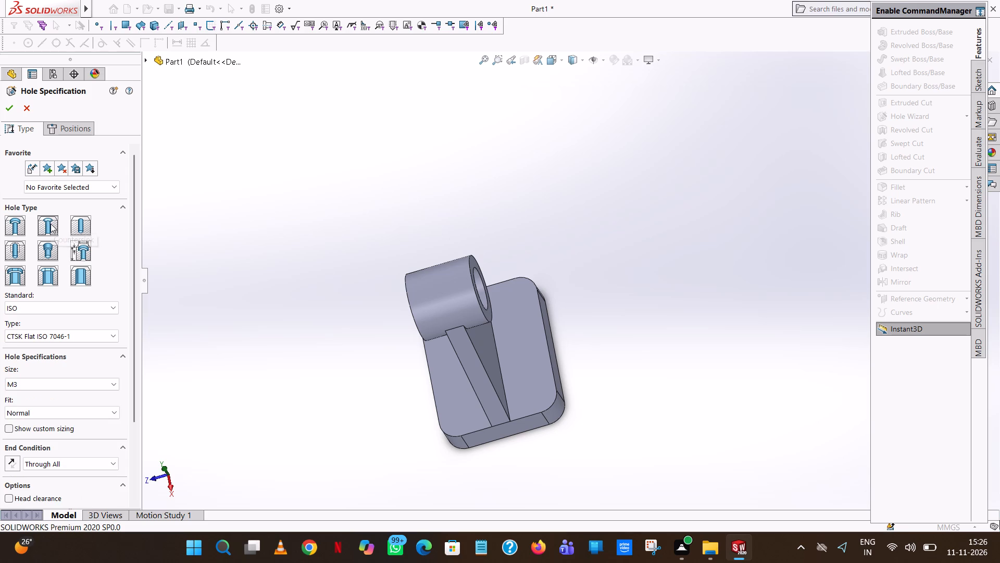
{"action": "left_click", "coordinate": [76, 331]}
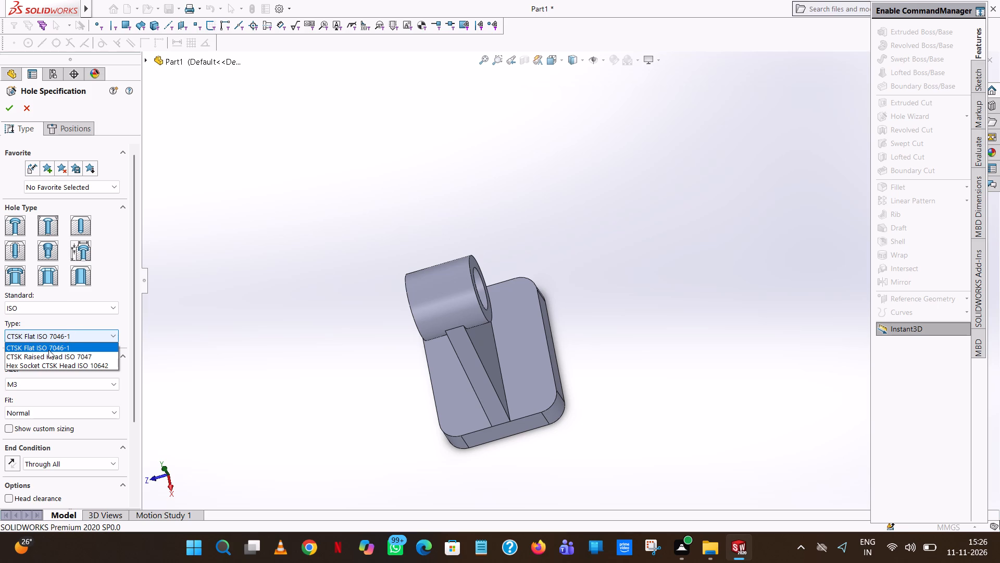
{"action": "scroll", "coordinate": [45, 359], "scroll_direction": "down", "scroll_amount": 1}
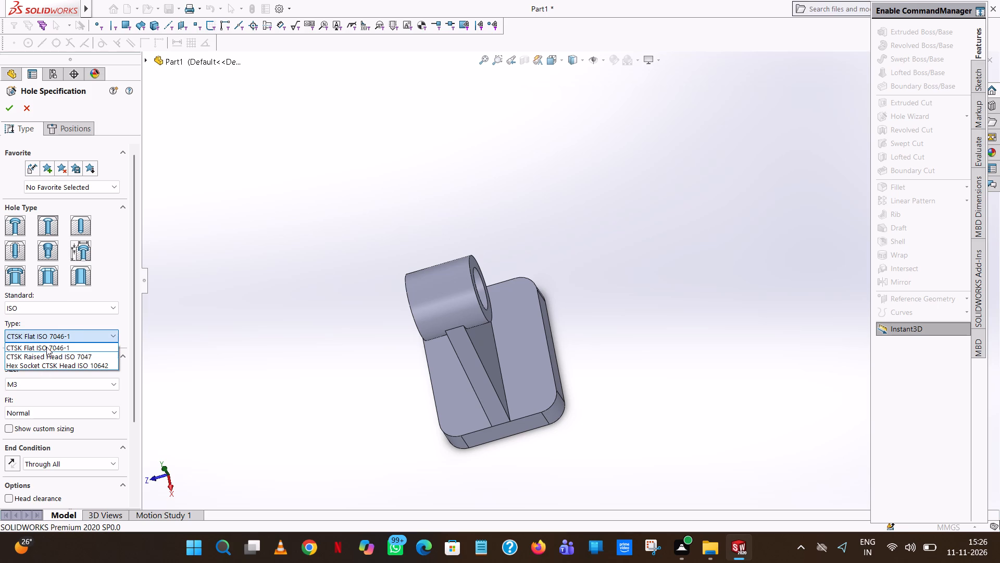
{"action": "left_click", "coordinate": [288, 249]}
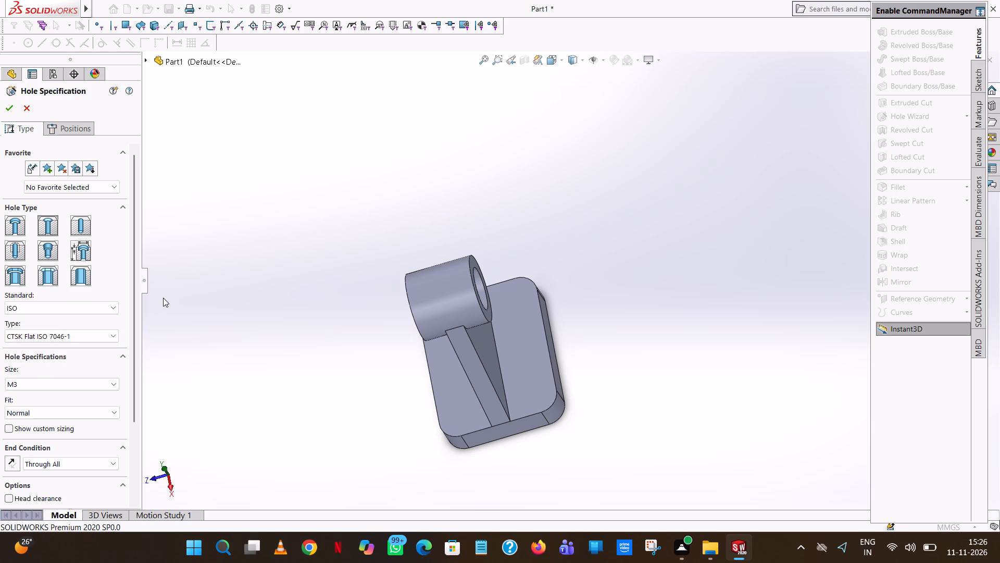
{"action": "left_click", "coordinate": [61, 389]}
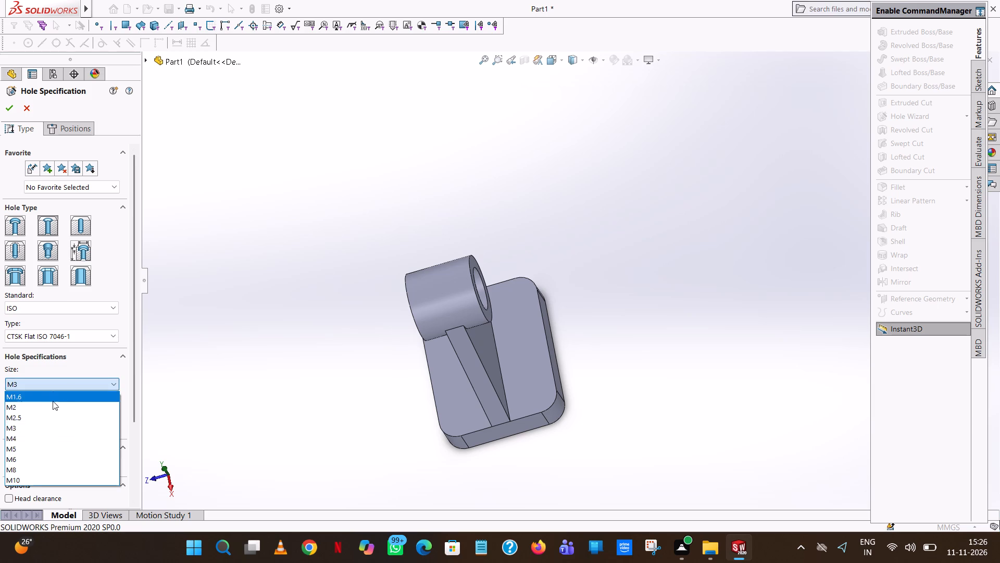
{"action": "left_click", "coordinate": [43, 449]}
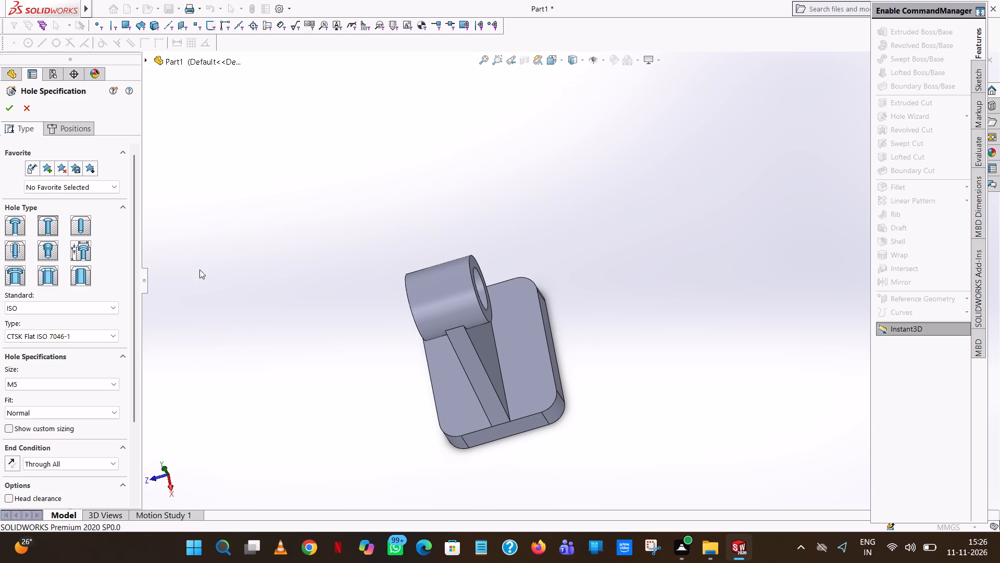
{"action": "left_click", "coordinate": [241, 299]}
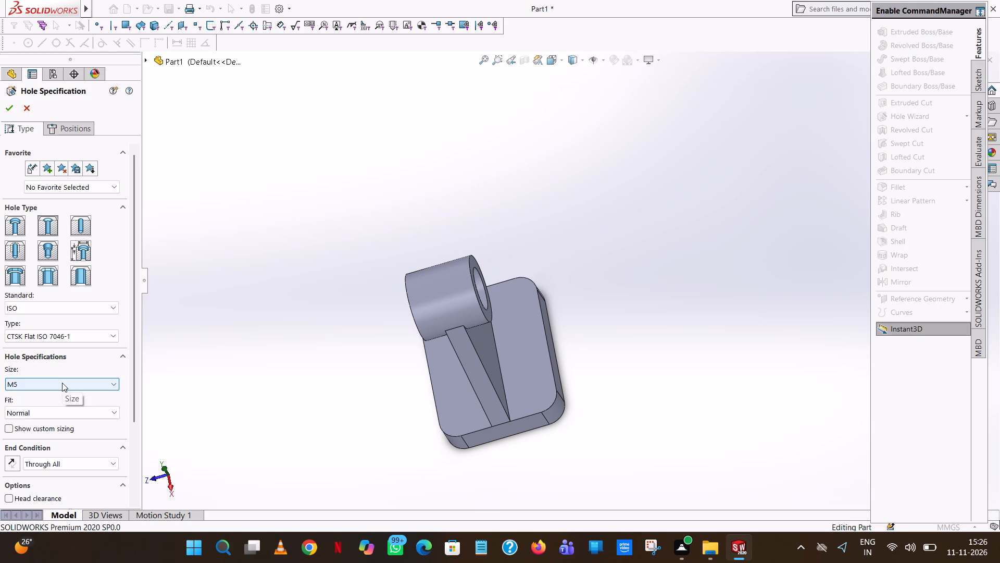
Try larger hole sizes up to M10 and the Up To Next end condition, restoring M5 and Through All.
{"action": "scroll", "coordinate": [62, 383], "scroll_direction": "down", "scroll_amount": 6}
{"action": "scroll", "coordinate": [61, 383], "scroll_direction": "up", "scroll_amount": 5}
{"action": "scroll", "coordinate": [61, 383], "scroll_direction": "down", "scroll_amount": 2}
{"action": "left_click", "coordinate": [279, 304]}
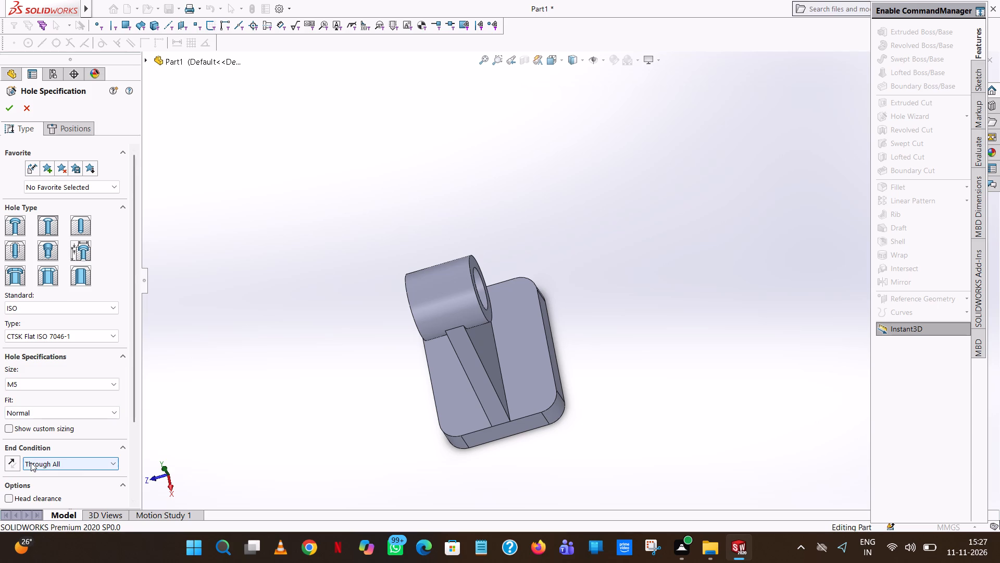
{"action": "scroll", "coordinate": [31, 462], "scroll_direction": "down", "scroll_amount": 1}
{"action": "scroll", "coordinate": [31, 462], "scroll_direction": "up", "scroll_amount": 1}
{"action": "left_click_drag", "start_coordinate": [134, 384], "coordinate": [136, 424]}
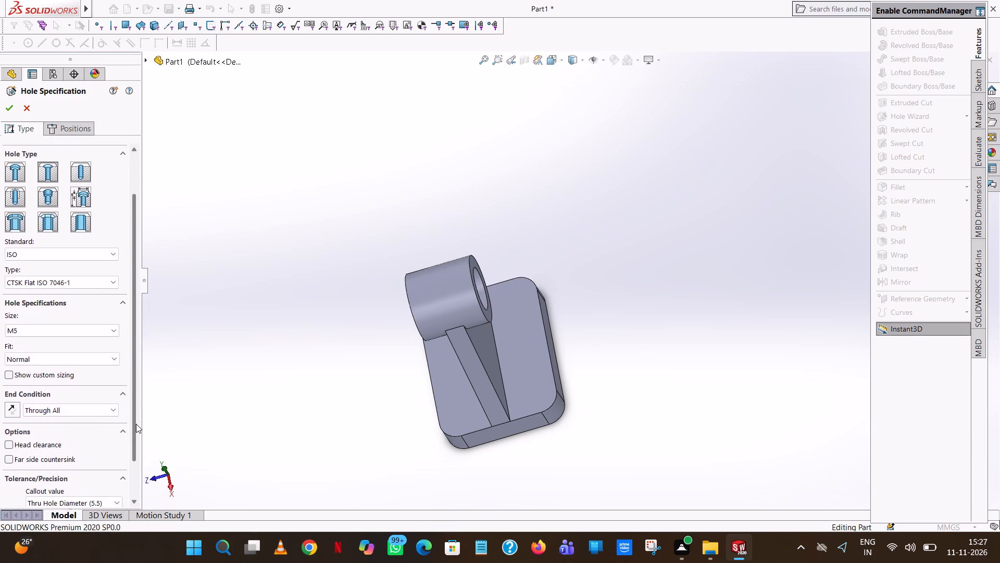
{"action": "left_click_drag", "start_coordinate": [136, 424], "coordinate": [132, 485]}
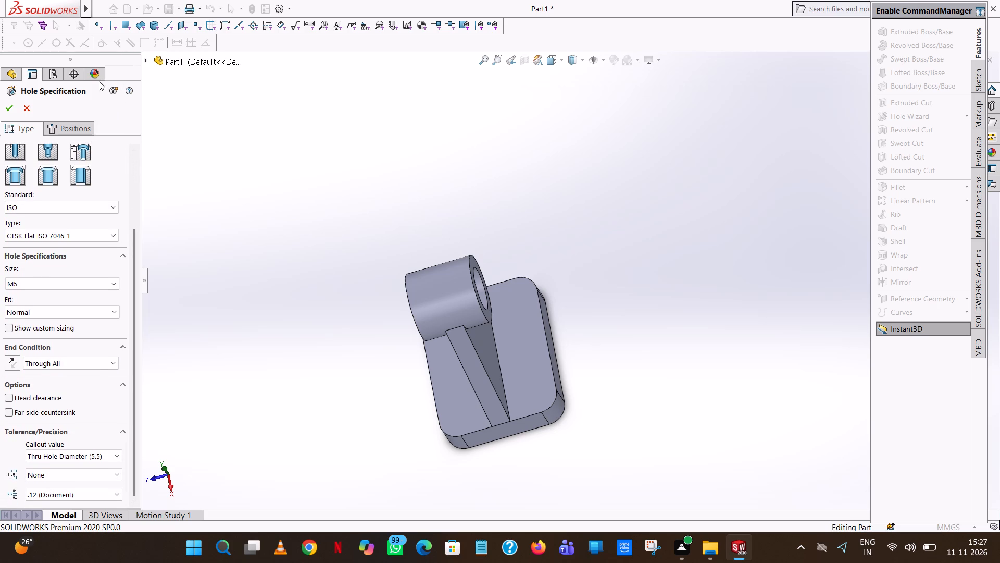
Position the first M5 countersunk hole on the base plate's top face, at the centre of one rounded corner.
{"action": "left_click", "coordinate": [60, 131]}
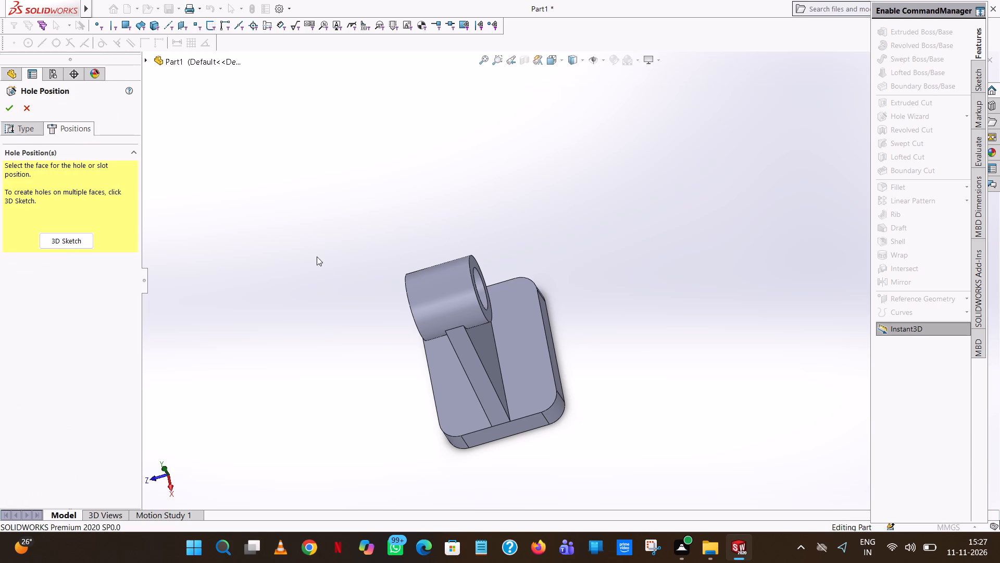
{"action": "middle_click_drag", "start_coordinate": [344, 273], "coordinate": [361, 331]}
{"action": "scroll", "coordinate": [360, 329], "scroll_direction": "down", "scroll_amount": 1}
{"action": "scroll", "coordinate": [361, 331], "scroll_direction": "up", "scroll_amount": 1}
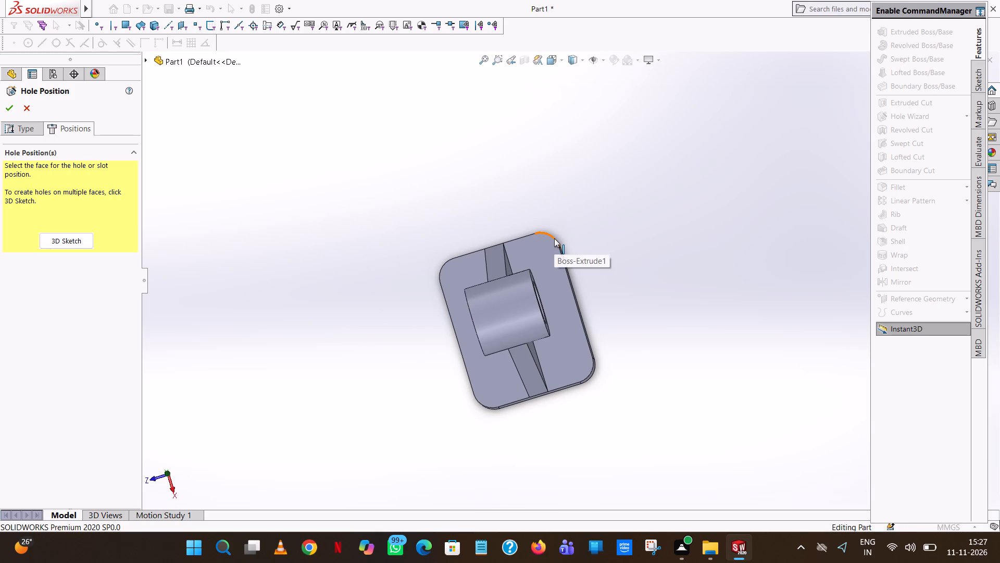
{"action": "scroll", "coordinate": [554, 238], "scroll_direction": "down", "scroll_amount": 7}
{"action": "left_click", "coordinate": [523, 288]}
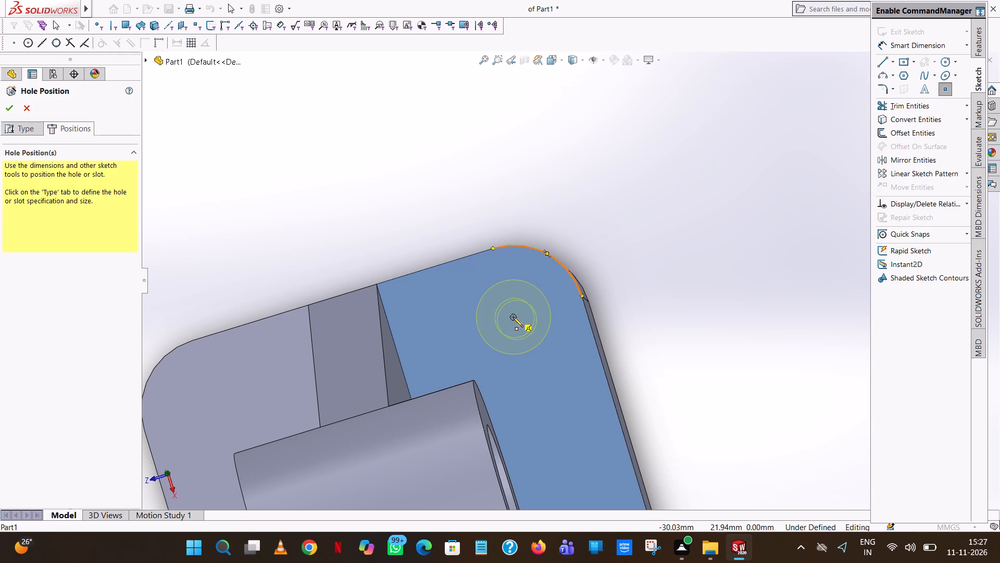
{"action": "left_click", "coordinate": [513, 317]}
Position three more M5 countersunk holes at the centres of the base plate's remaining rounded corners and create the holes.
{"action": "scroll", "coordinate": [518, 346], "scroll_direction": "up", "scroll_amount": 8}
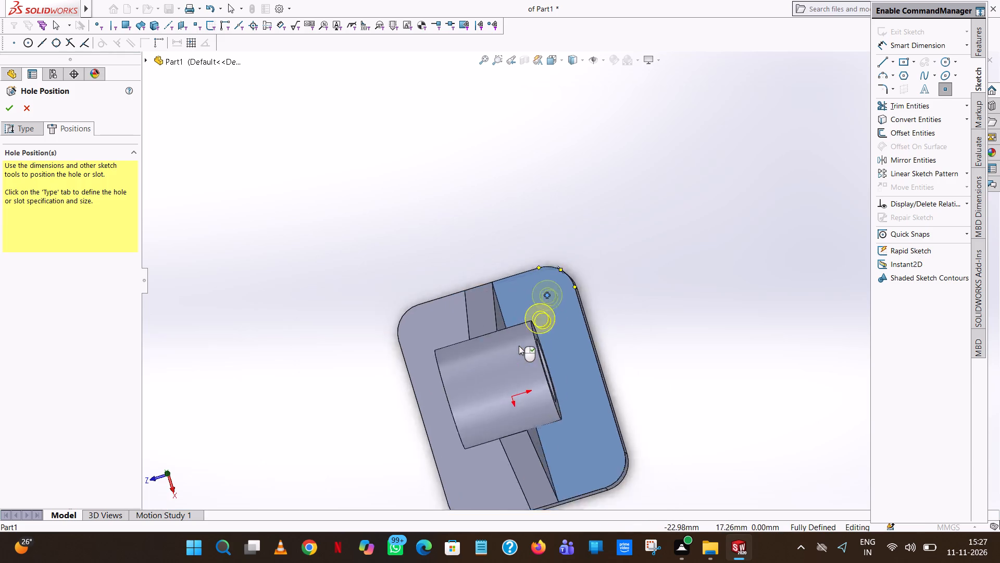
{"action": "scroll", "coordinate": [519, 346], "scroll_direction": "up", "scroll_amount": 1}
{"action": "scroll", "coordinate": [602, 415], "scroll_direction": "down", "scroll_amount": 7}
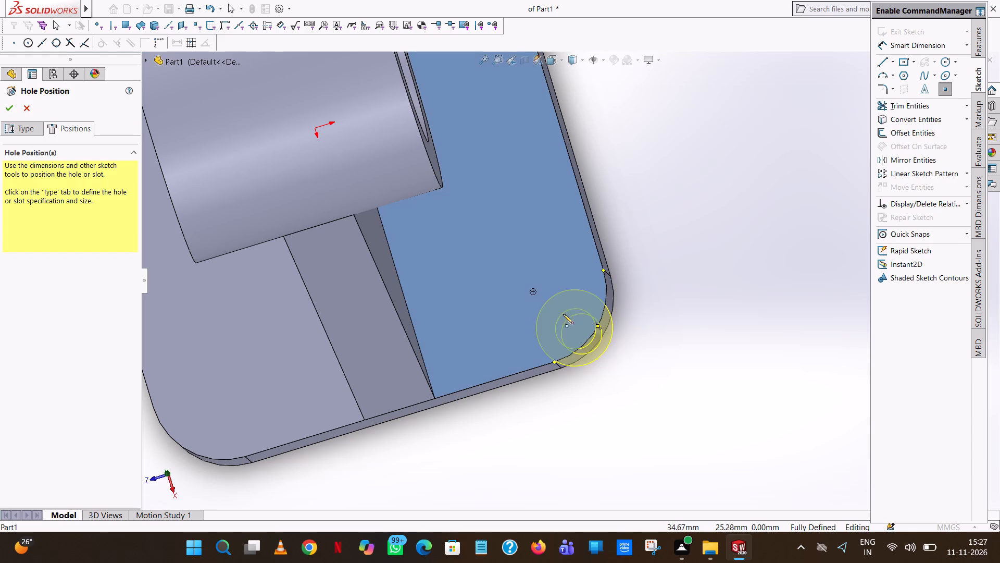
{"action": "left_click", "coordinate": [533, 291]}
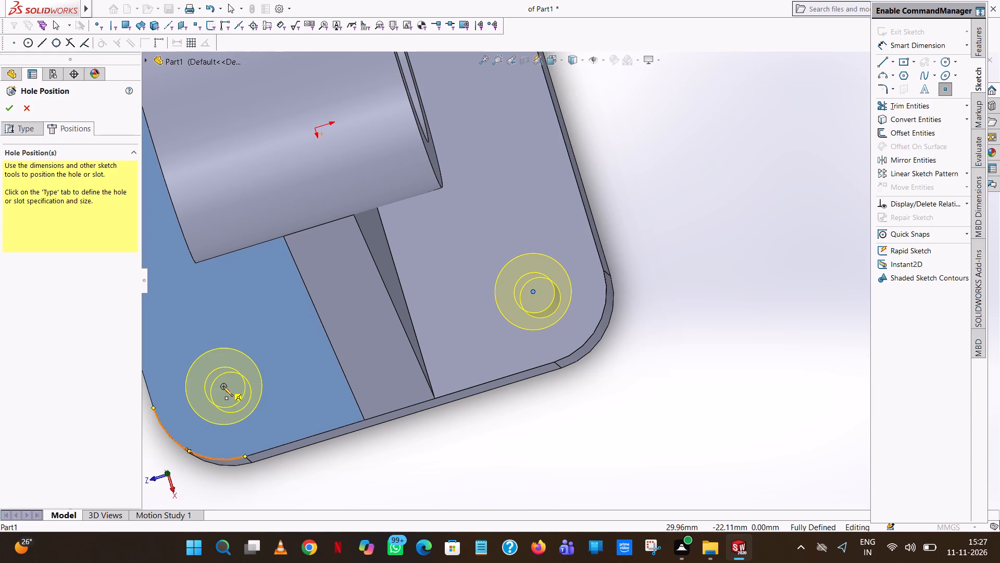
{"action": "left_click", "coordinate": [223, 386]}
{"action": "scroll", "coordinate": [215, 349], "scroll_direction": "up", "scroll_amount": 7}
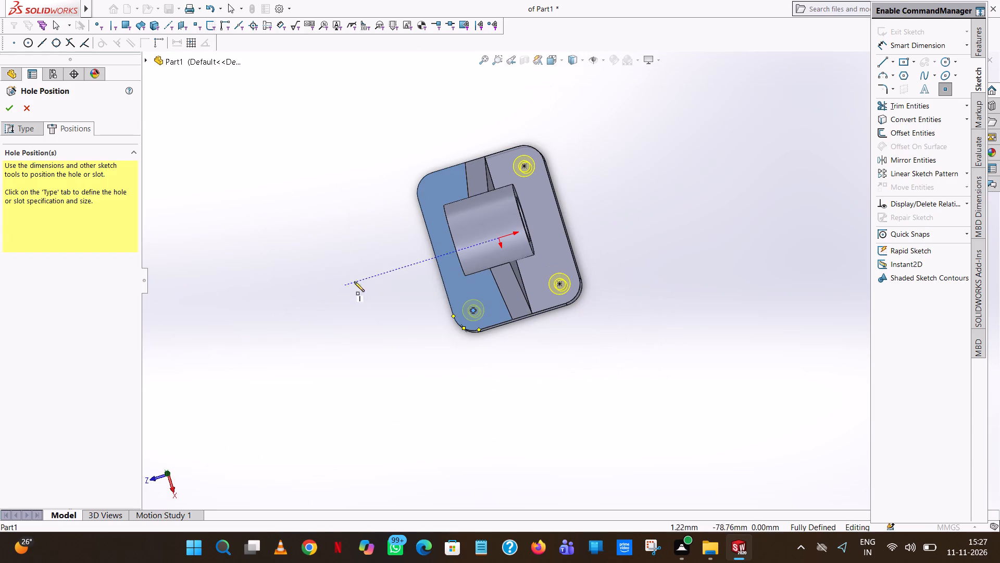
{"action": "scroll", "coordinate": [441, 191], "scroll_direction": "down", "scroll_amount": 10}
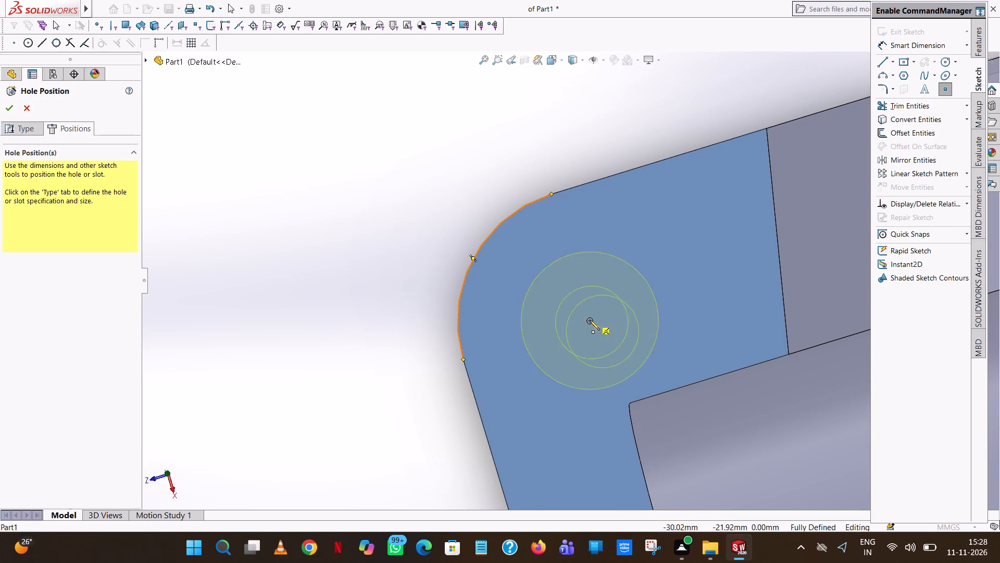
{"action": "left_click", "coordinate": [589, 320]}
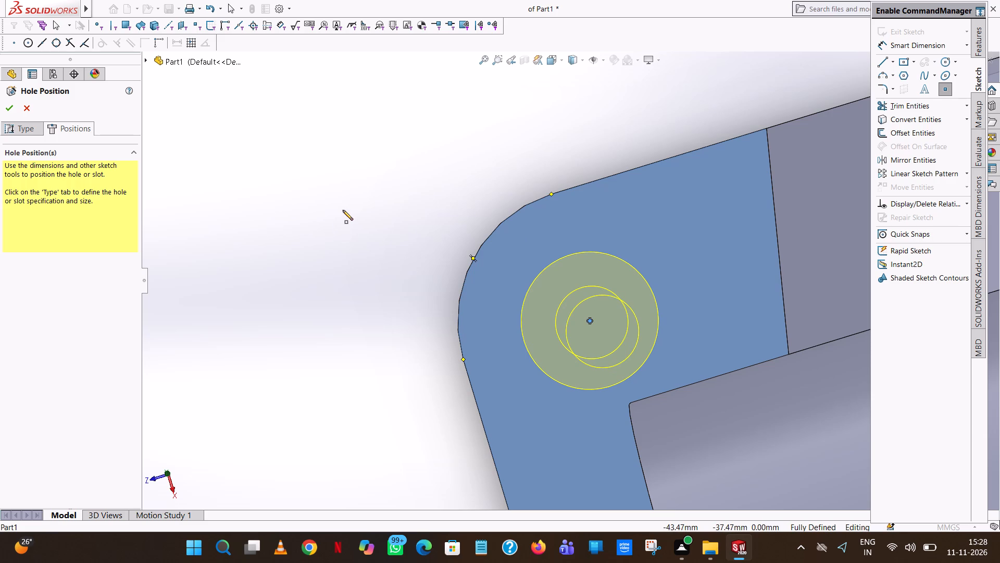
{"action": "key", "text": "Escape"}
{"action": "scroll", "coordinate": [343, 210], "scroll_direction": "up", "scroll_amount": 9}
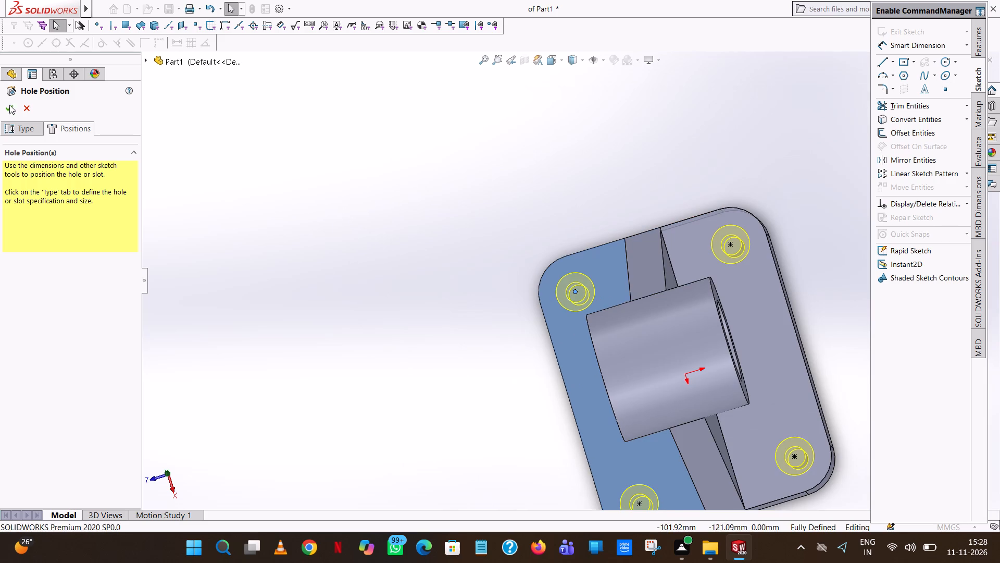
{"action": "left_click", "coordinate": [10, 109]}
{"action": "left_click", "coordinate": [472, 114]}
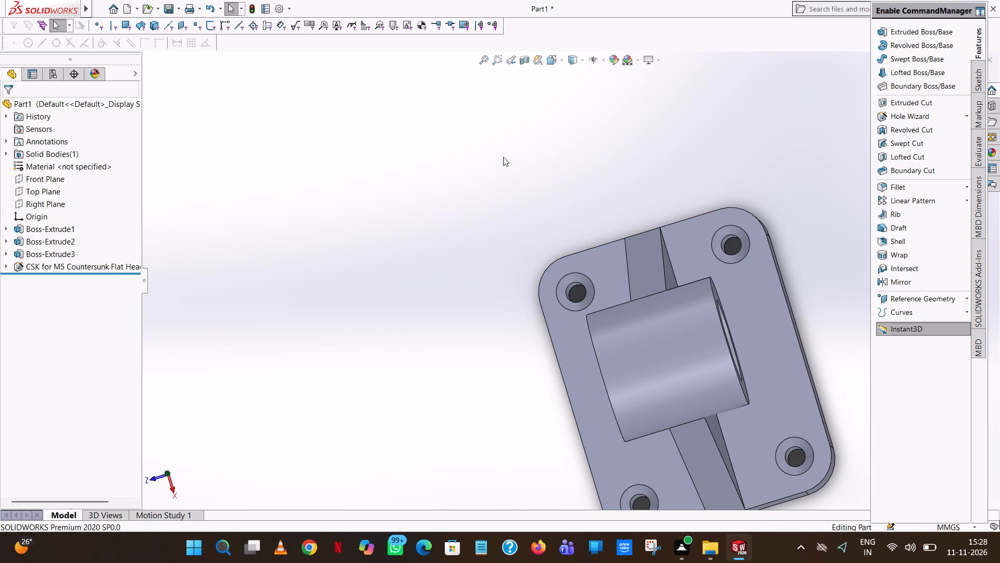
Examine the bracket from below, above and the sides, checking the four countersunk holes, the web and the cylinder.
{"action": "scroll", "coordinate": [503, 157], "scroll_direction": "up", "scroll_amount": 1}
{"action": "middle_click_drag", "start_coordinate": [504, 157], "coordinate": [619, 401]}
{"action": "scroll", "coordinate": [573, 315], "scroll_direction": "up", "scroll_amount": 1}
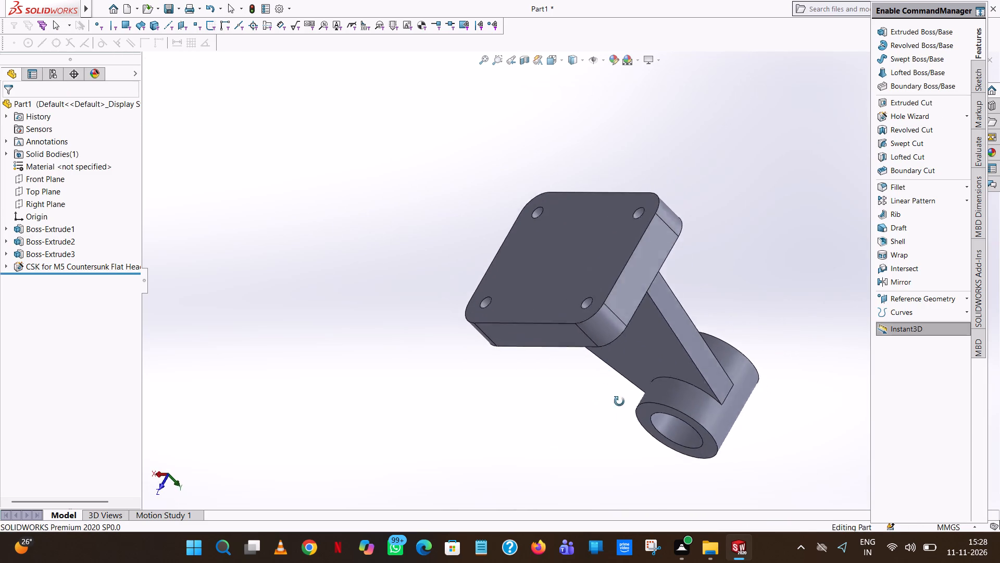
{"action": "middle_click_drag", "start_coordinate": [619, 401], "coordinate": [492, 470]}
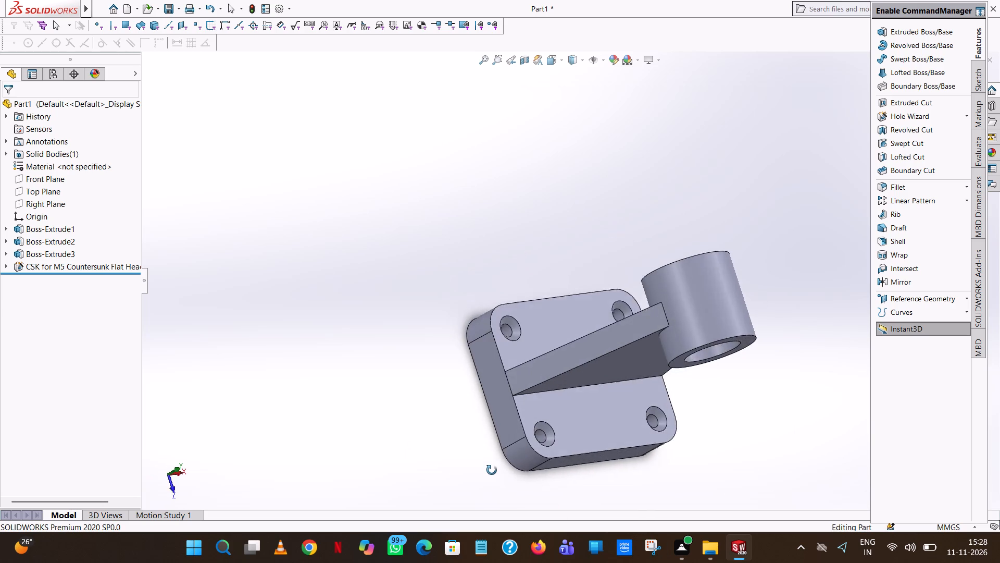
{"action": "middle_click_drag", "start_coordinate": [492, 470], "coordinate": [473, 350]}
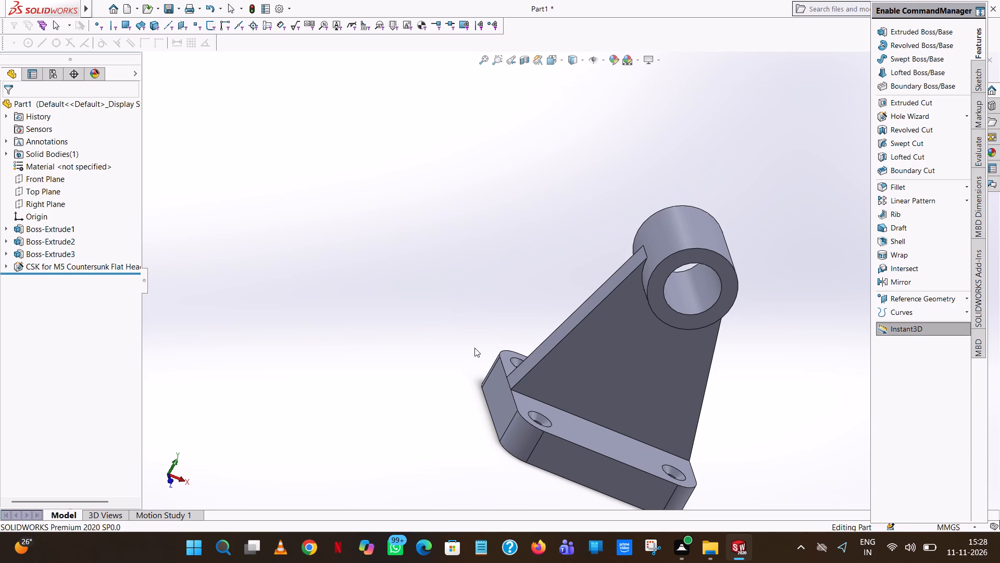
{"action": "scroll", "coordinate": [595, 248], "scroll_direction": "down", "scroll_amount": 1}
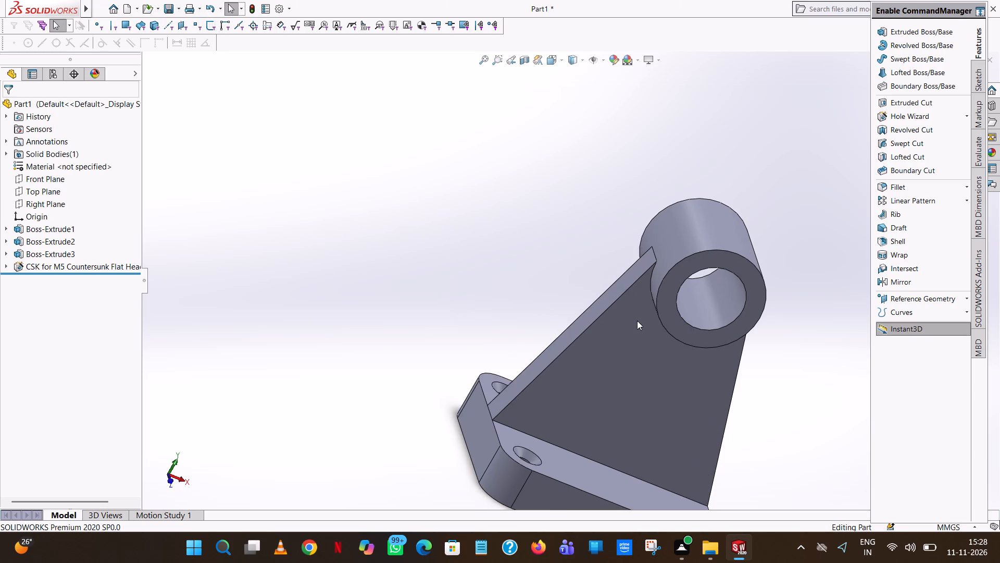
{"action": "scroll", "coordinate": [633, 317], "scroll_direction": "up", "scroll_amount": 6}
{"action": "scroll", "coordinate": [647, 296], "scroll_direction": "down", "scroll_amount": 1}
{"action": "middle_click_drag", "start_coordinate": [637, 292], "coordinate": [492, 357]}
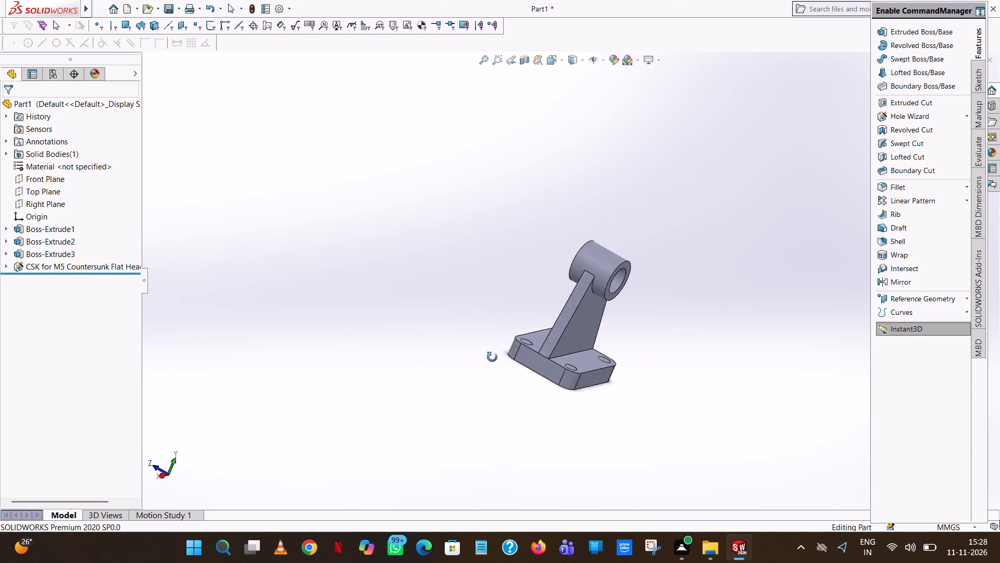
{"action": "middle_click_drag", "start_coordinate": [492, 357], "coordinate": [505, 337]}
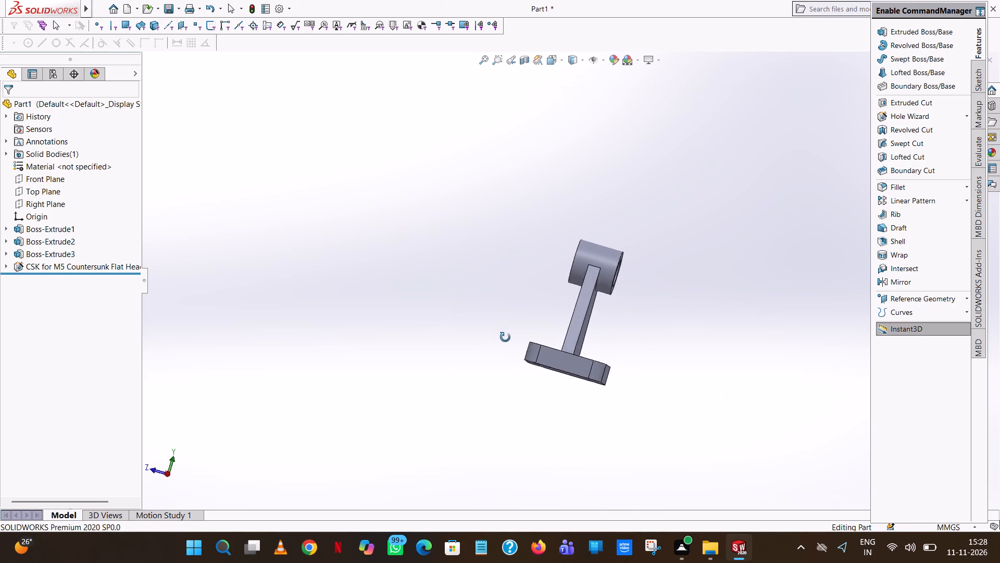
{"action": "middle_click_drag", "start_coordinate": [505, 337], "coordinate": [520, 362]}
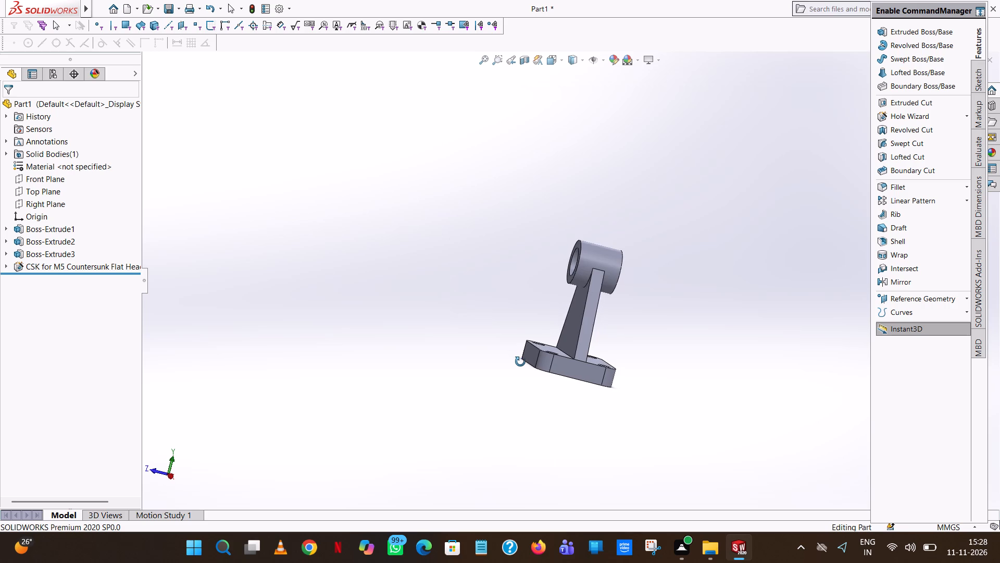
{"action": "middle_click_drag", "start_coordinate": [520, 362], "coordinate": [510, 447]}
{"action": "scroll", "coordinate": [510, 447], "scroll_direction": "up", "scroll_amount": 1}
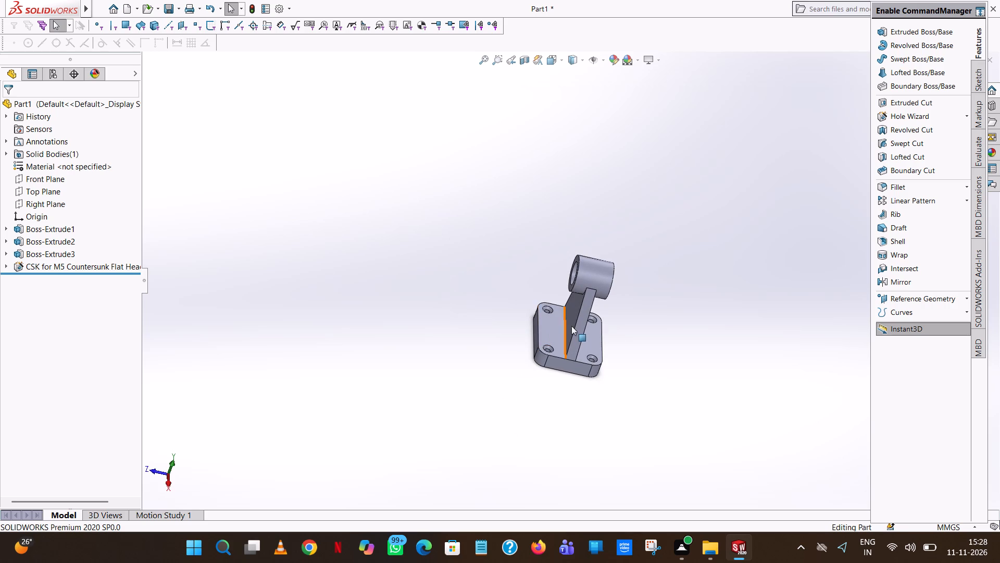
{"action": "scroll", "coordinate": [551, 328], "scroll_direction": "down", "scroll_amount": 7}
{"action": "scroll", "coordinate": [551, 327], "scroll_direction": "up", "scroll_amount": 2}
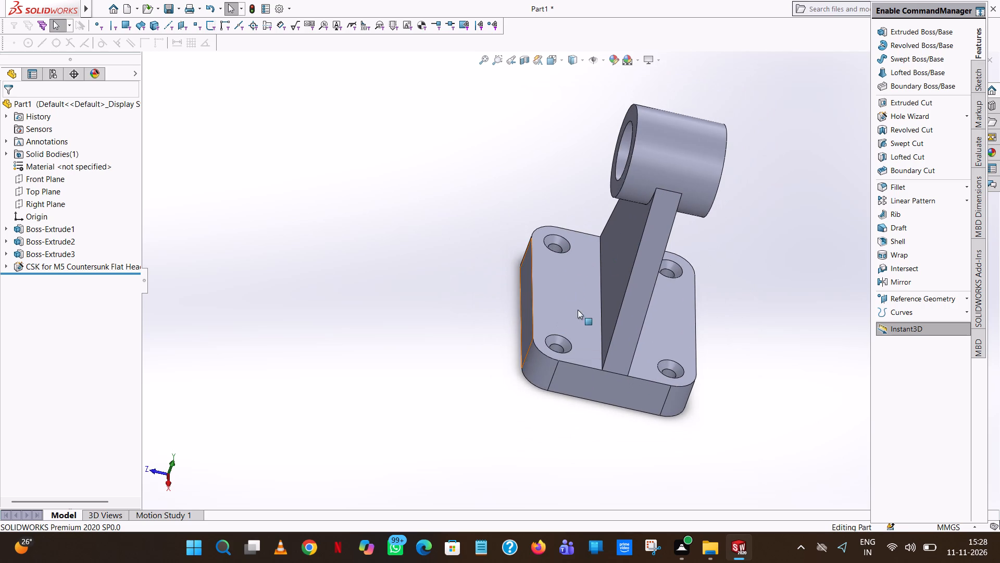
{"action": "middle_click_drag", "start_coordinate": [828, 194], "coordinate": [843, 326]}
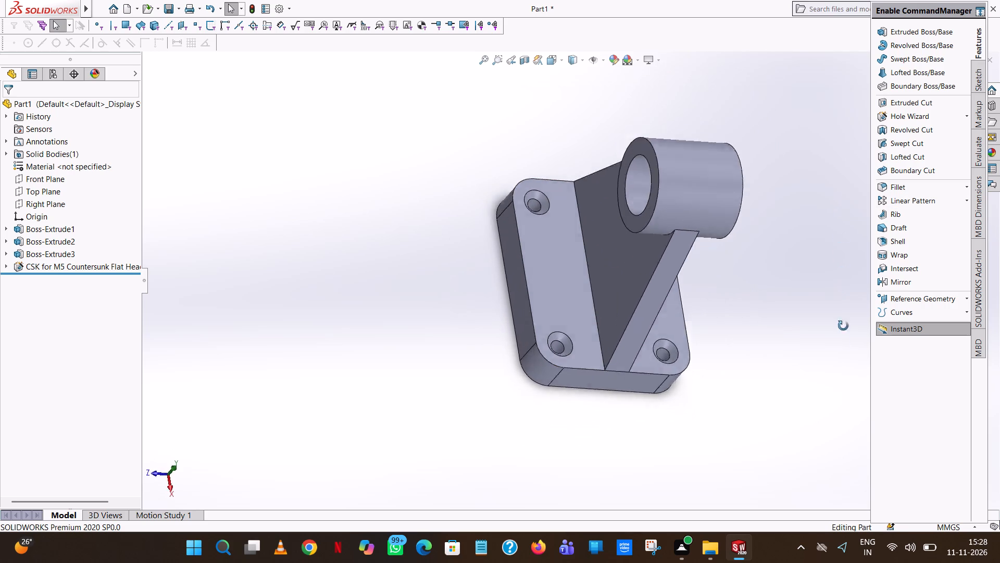
{"action": "middle_click_drag", "start_coordinate": [843, 326], "coordinate": [844, 343]}
{"action": "scroll", "coordinate": [844, 343], "scroll_direction": "down", "scroll_amount": 1}
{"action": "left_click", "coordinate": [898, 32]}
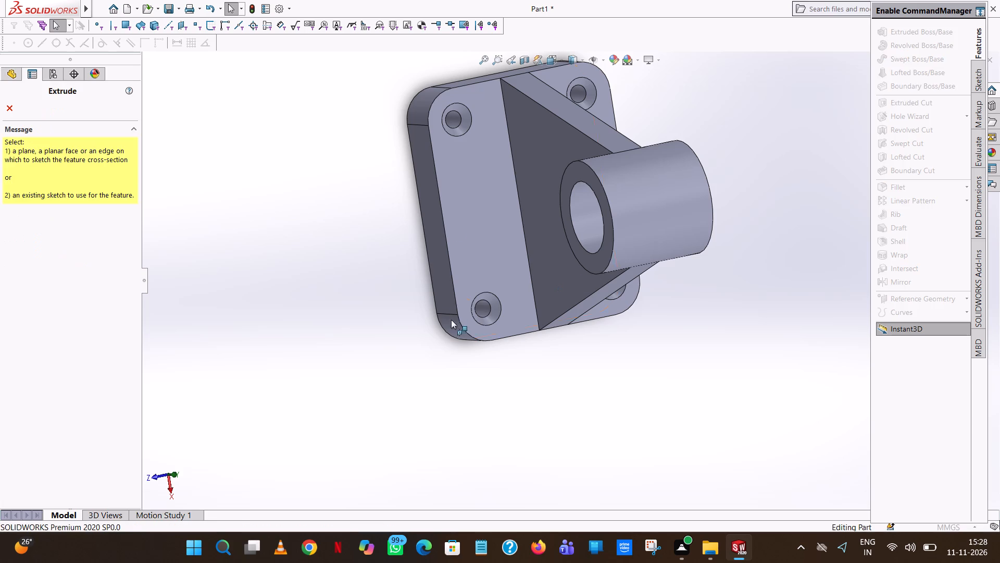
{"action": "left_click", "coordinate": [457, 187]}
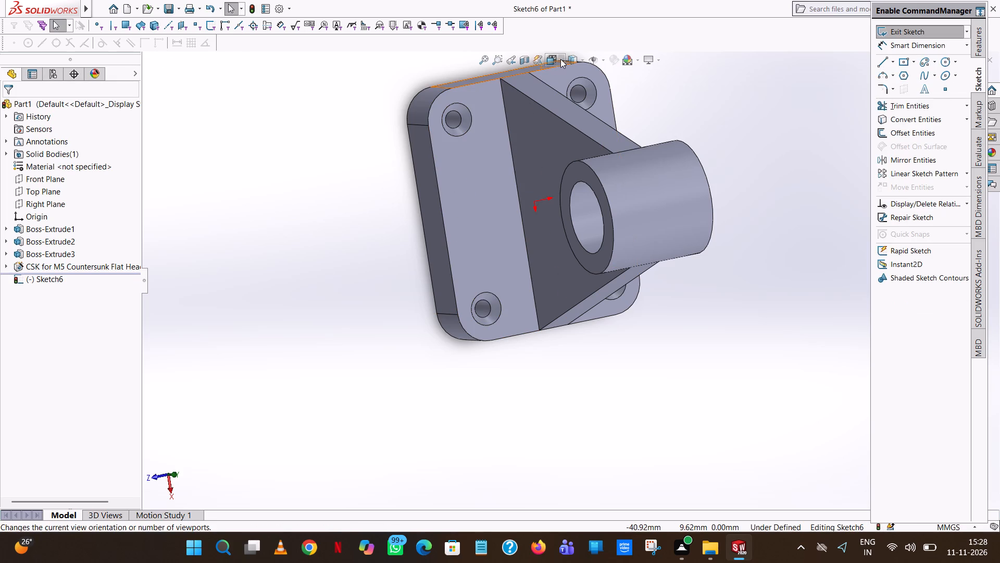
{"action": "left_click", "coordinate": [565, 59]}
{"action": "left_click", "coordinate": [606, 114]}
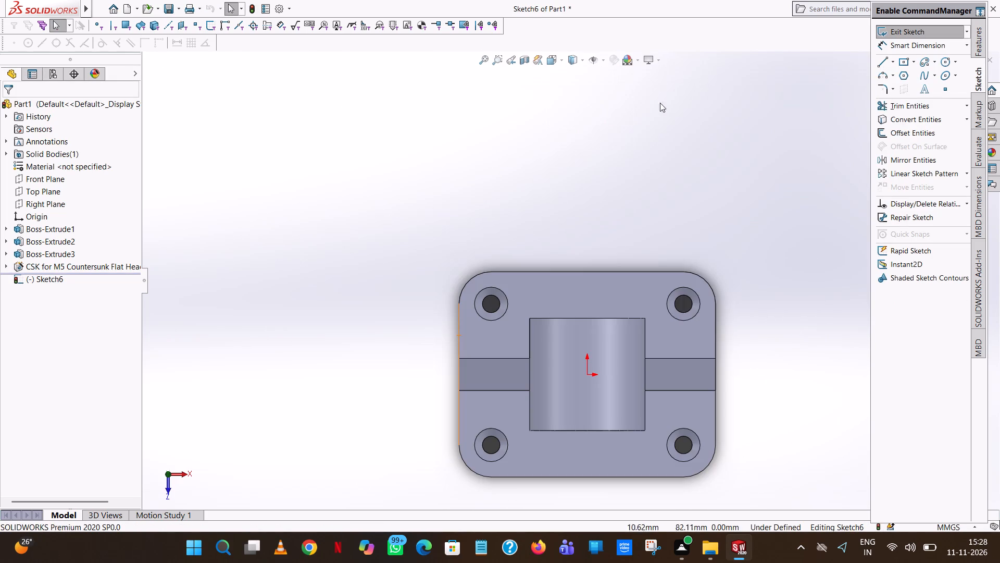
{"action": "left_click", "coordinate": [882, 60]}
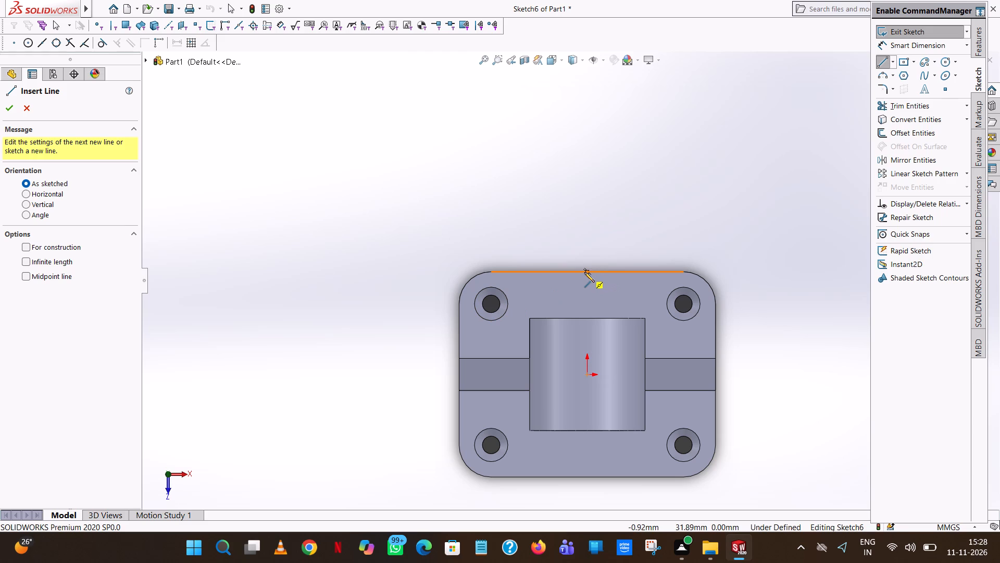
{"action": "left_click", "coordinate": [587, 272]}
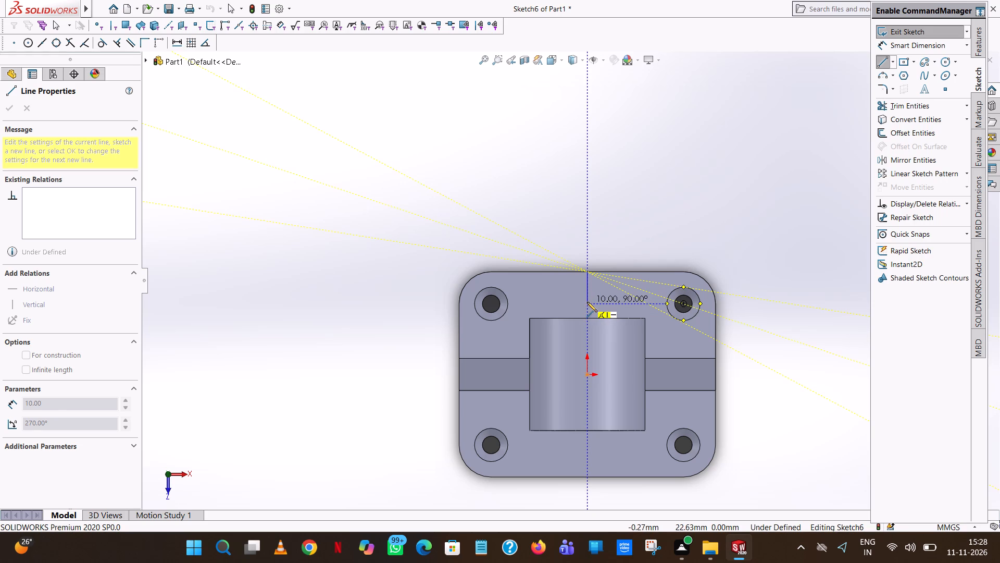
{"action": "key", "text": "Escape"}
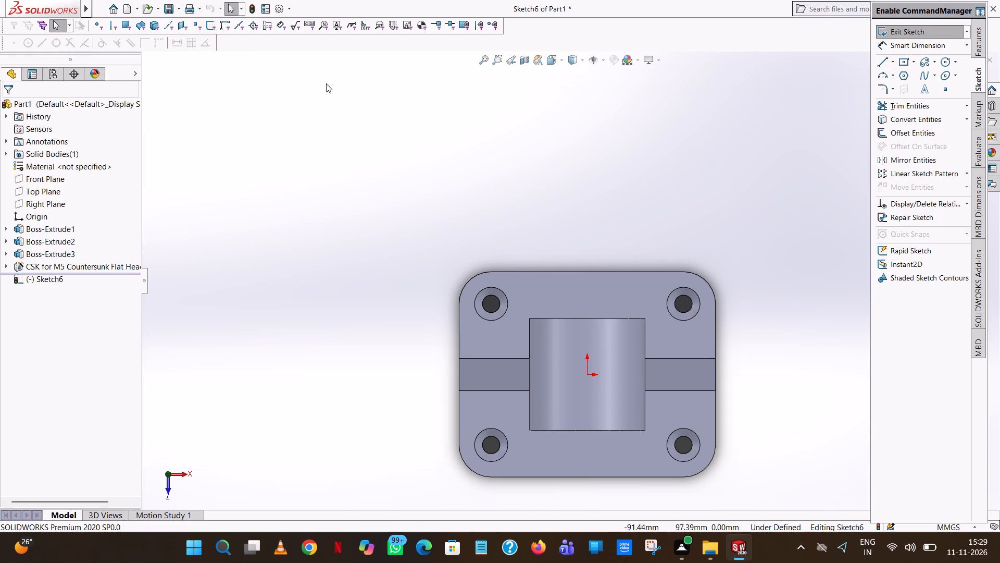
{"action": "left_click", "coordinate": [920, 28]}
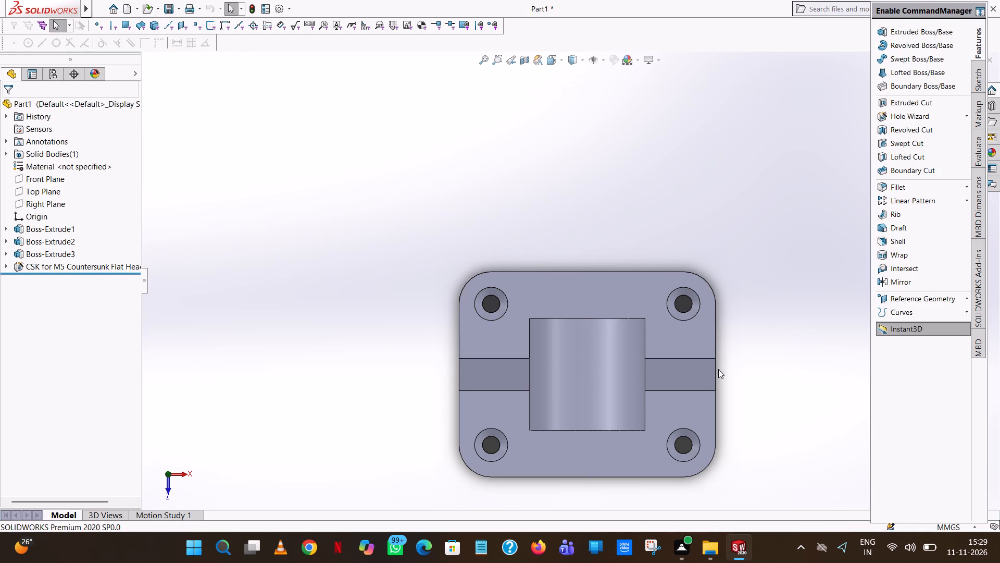
Start a sketch on the Right Plane and draw a 10 mm horizontal helper line inward from the base plate's rear top corner.
{"action": "scroll", "coordinate": [718, 366], "scroll_direction": "down", "scroll_amount": 1}
{"action": "middle_click_drag", "start_coordinate": [719, 351], "coordinate": [785, 229]}
{"action": "scroll", "coordinate": [759, 230], "scroll_direction": "up", "scroll_amount": 7}
{"action": "middle_click_drag", "start_coordinate": [552, 361], "coordinate": [582, 325]}
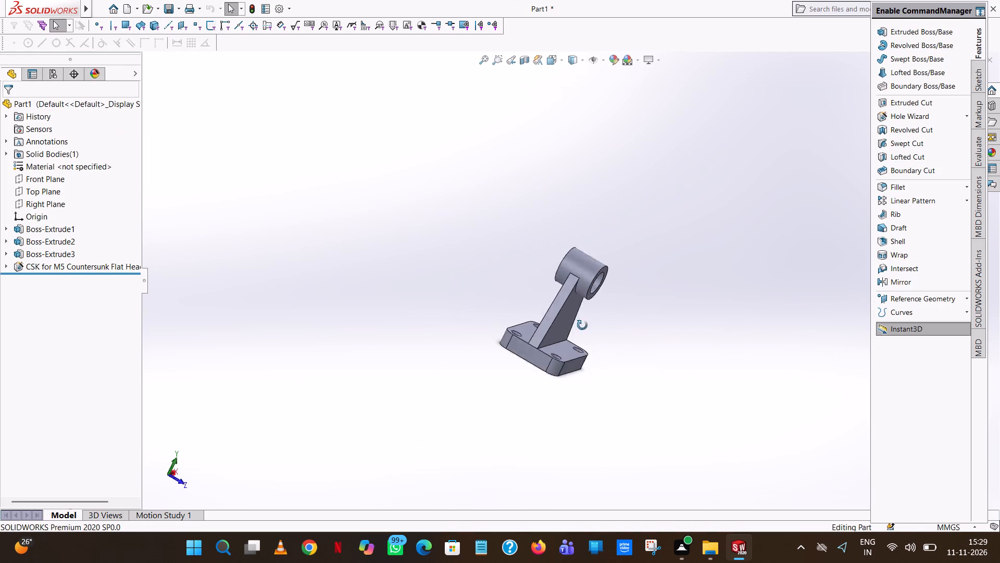
{"action": "middle_click_drag", "start_coordinate": [582, 325], "coordinate": [605, 412]}
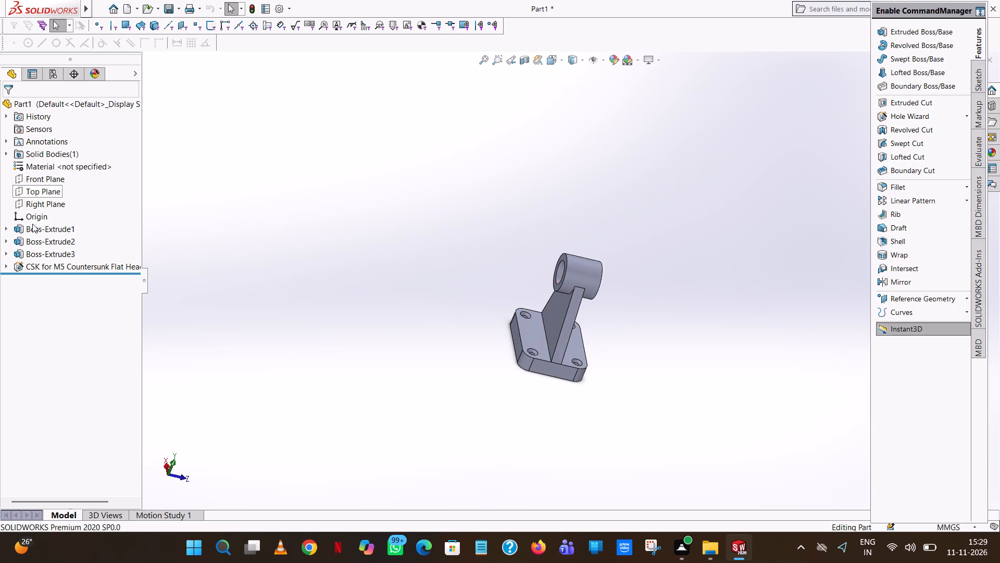
{"action": "left_click", "coordinate": [44, 201]}
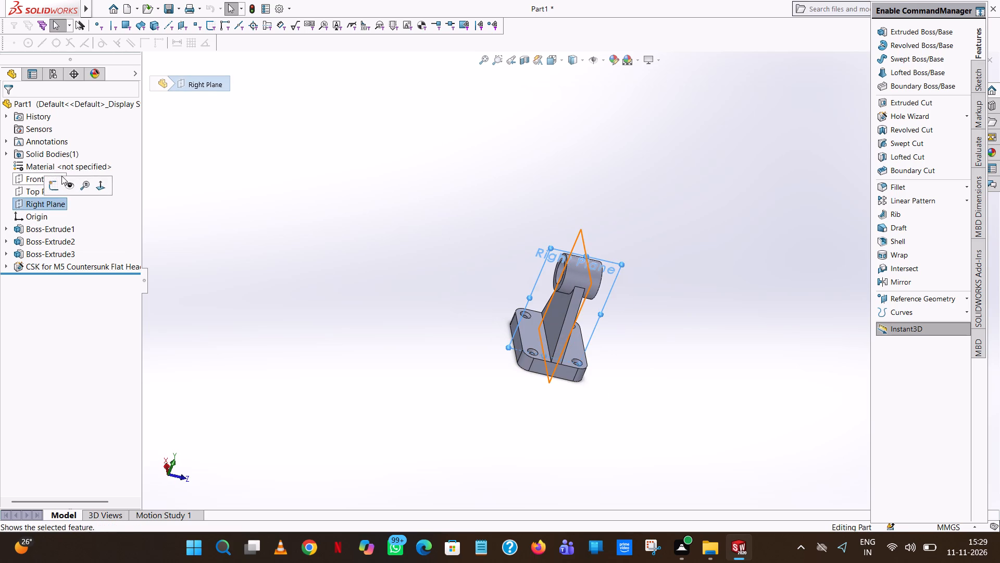
{"action": "left_click", "coordinate": [55, 185]}
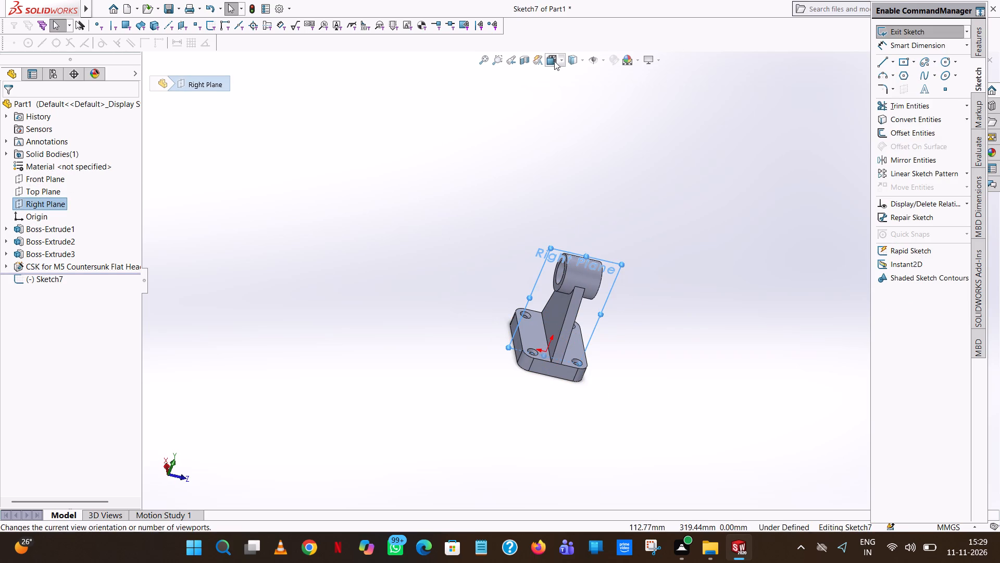
{"action": "left_click", "coordinate": [563, 61]}
{"action": "left_click", "coordinate": [616, 117]}
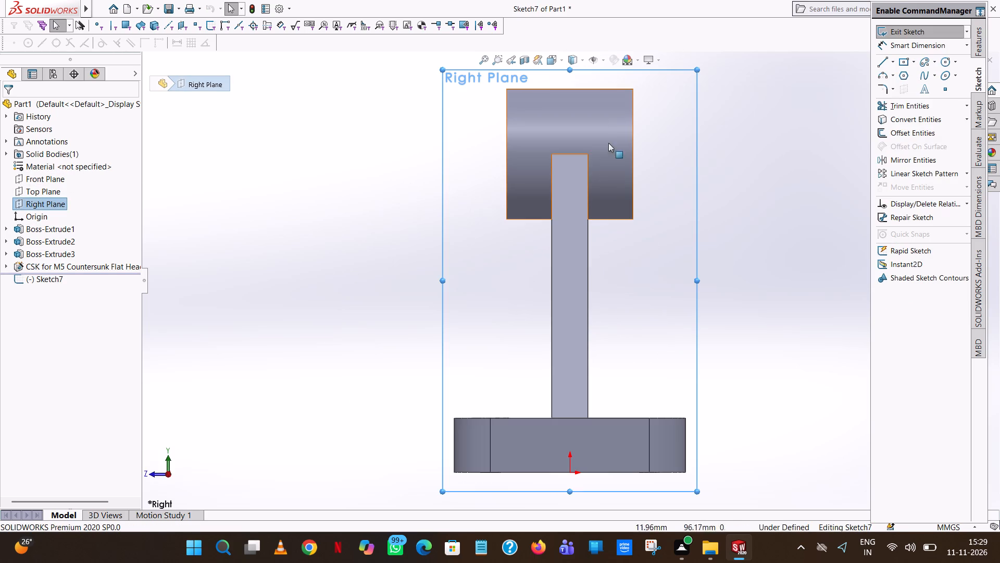
{"action": "left_click", "coordinate": [881, 62]}
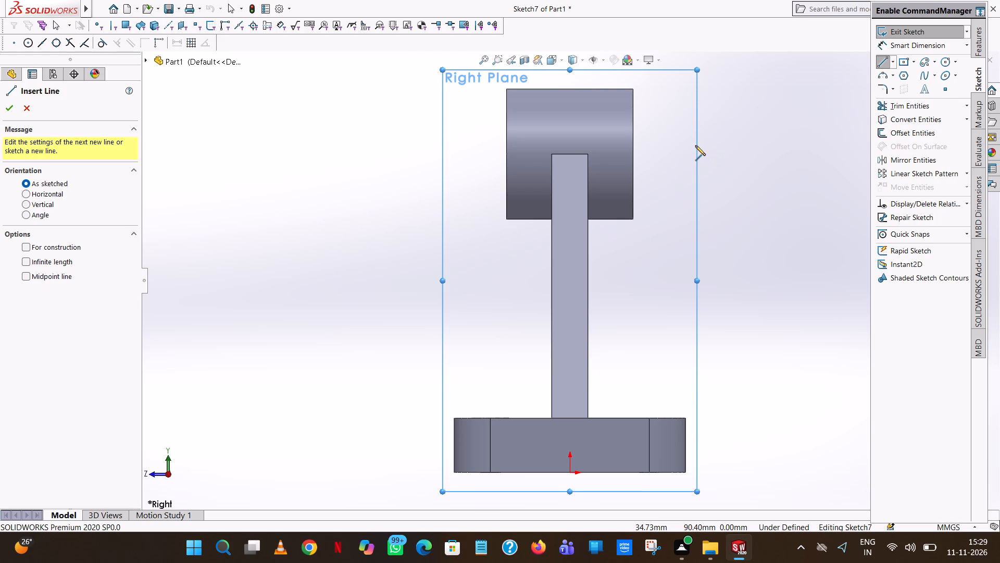
{"action": "left_click", "coordinate": [686, 419]}
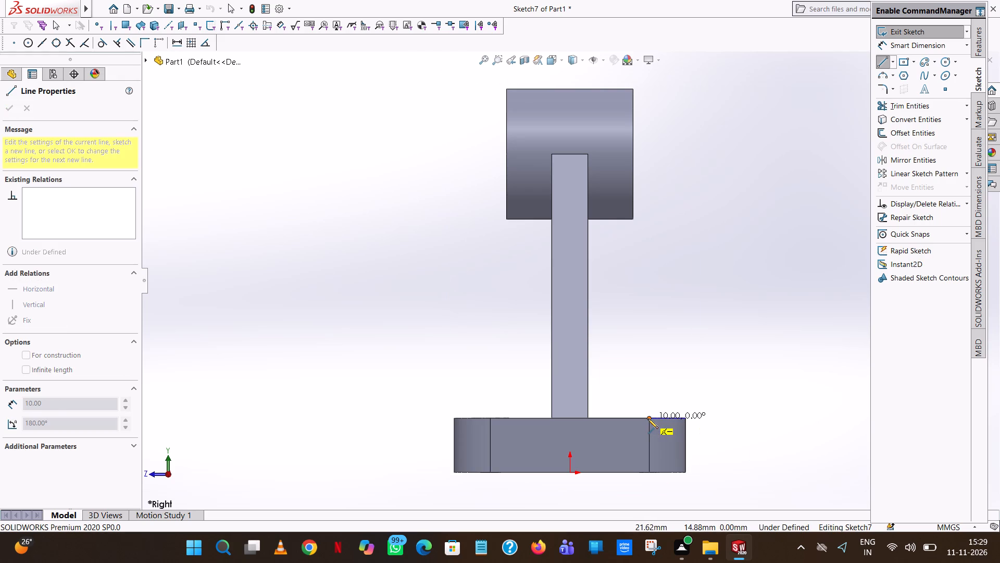
{"action": "left_click", "coordinate": [647, 419]}
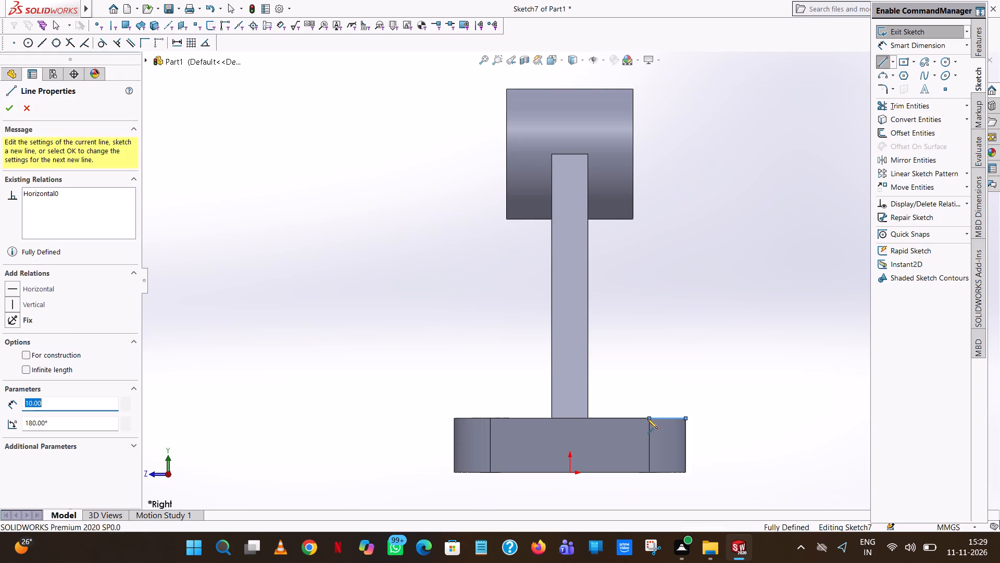
{"action": "right_click", "coordinate": [647, 419]}
{"action": "left_click", "coordinate": [702, 428]}
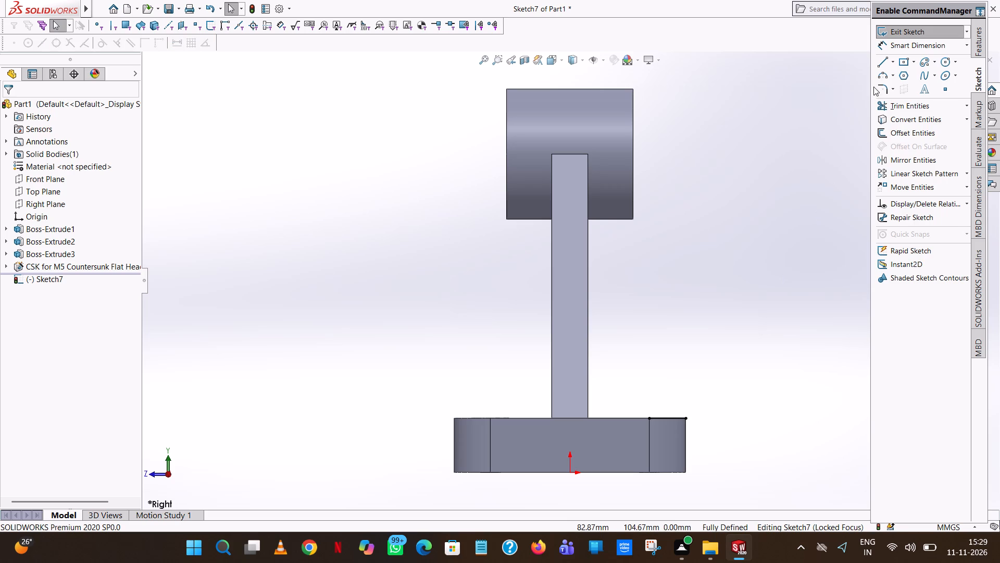
Sketch a horizontal helper line inward from the cylinder's lower rear corner and set its length to 2 mm.
{"action": "left_click", "coordinate": [886, 60]}
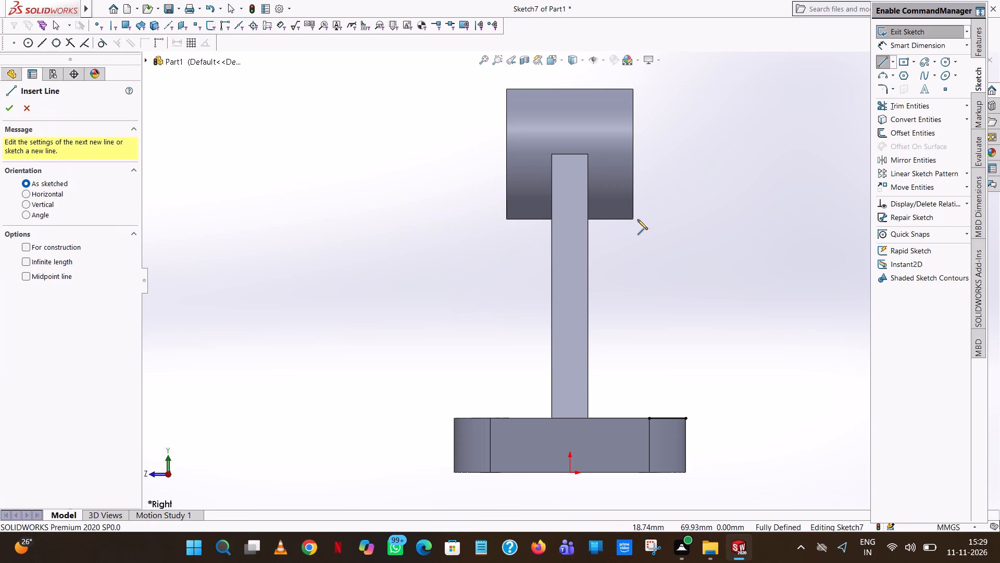
{"action": "left_click", "coordinate": [633, 219]}
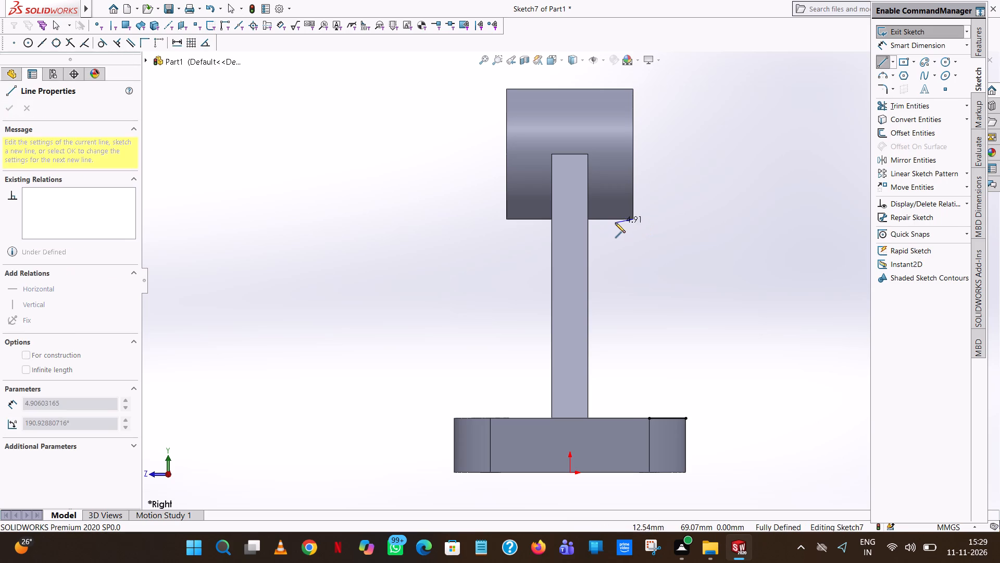
{"action": "left_click", "coordinate": [618, 219]}
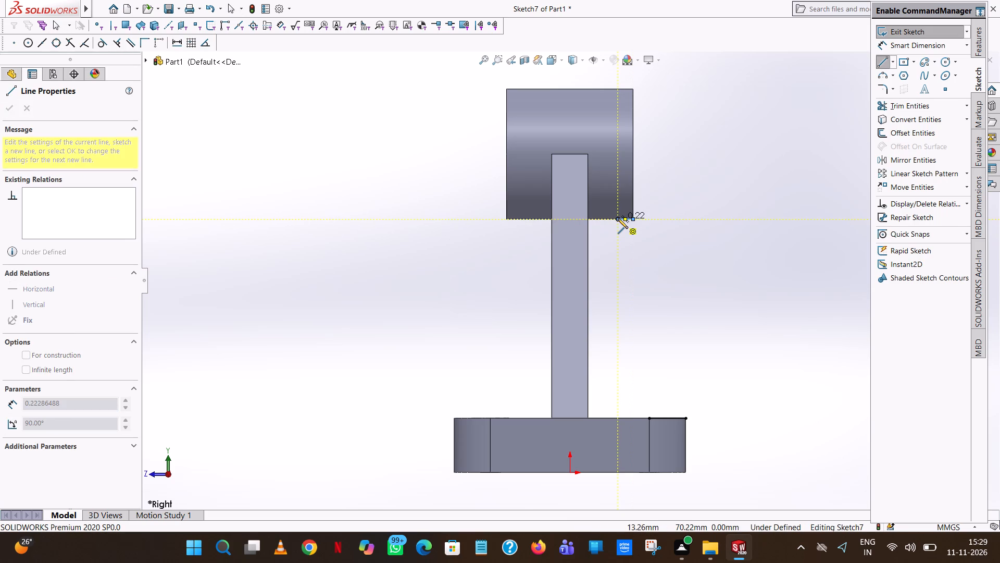
{"action": "key", "text": "2"}
{"action": "right_click", "coordinate": [618, 218]}
{"action": "left_click", "coordinate": [656, 223]}
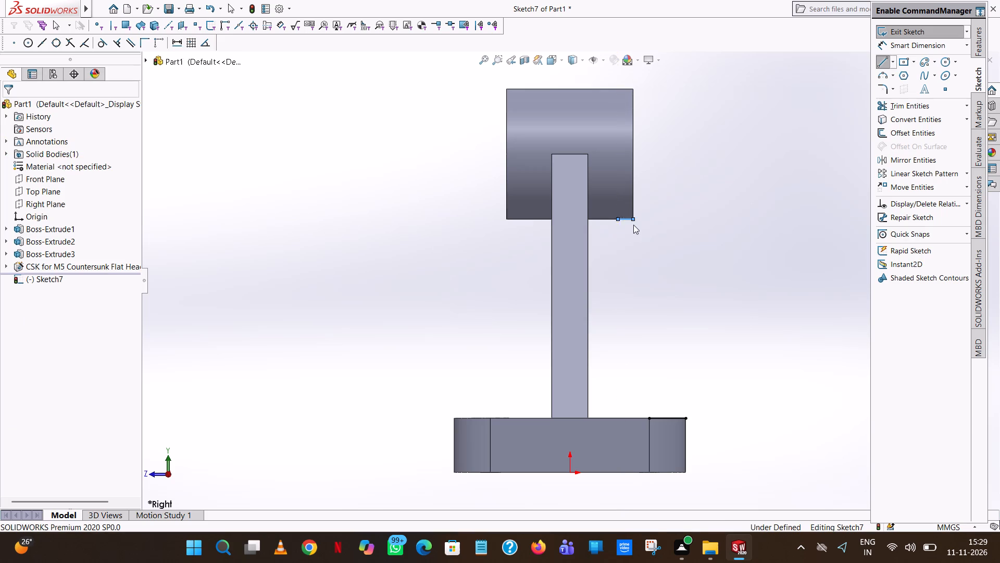
{"action": "left_click", "coordinate": [628, 219]}
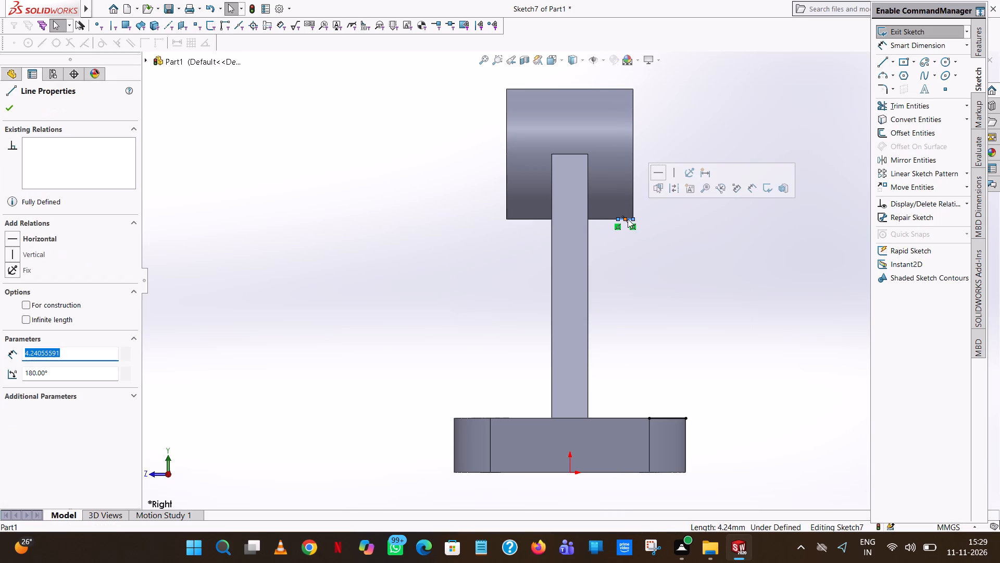
{"action": "key", "text": "2"}
{"action": "key", "text": "Return"}
{"action": "left_click", "coordinate": [700, 194]}
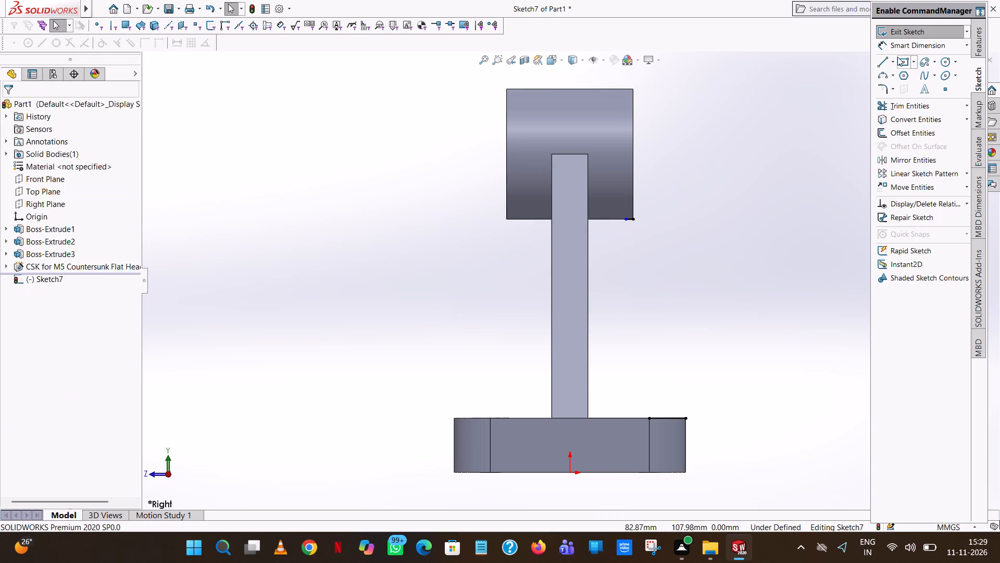
Draw a sloped line about 55 mm long joining the inner ends of the two helper lines.
{"action": "left_click", "coordinate": [879, 61]}
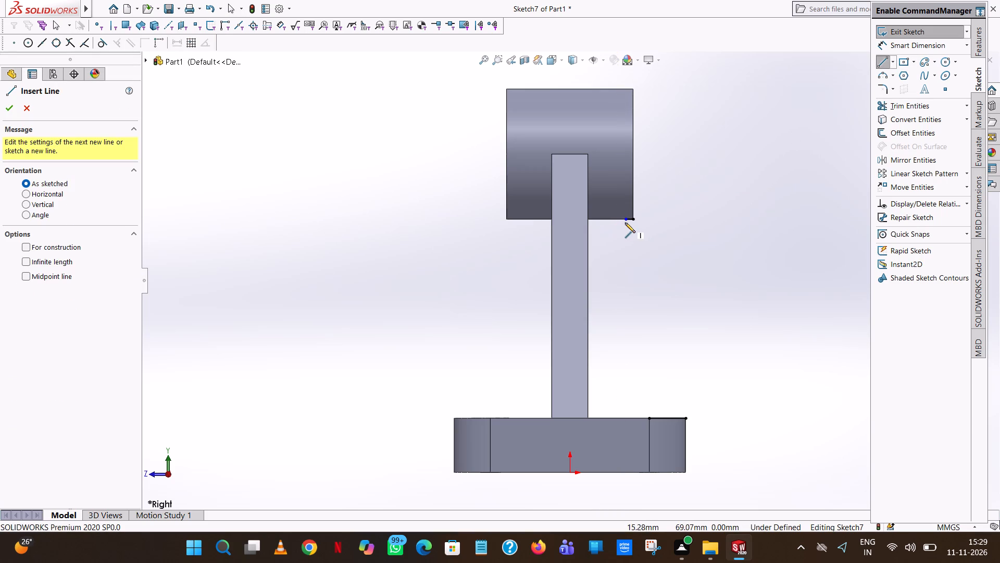
{"action": "left_click", "coordinate": [625, 220]}
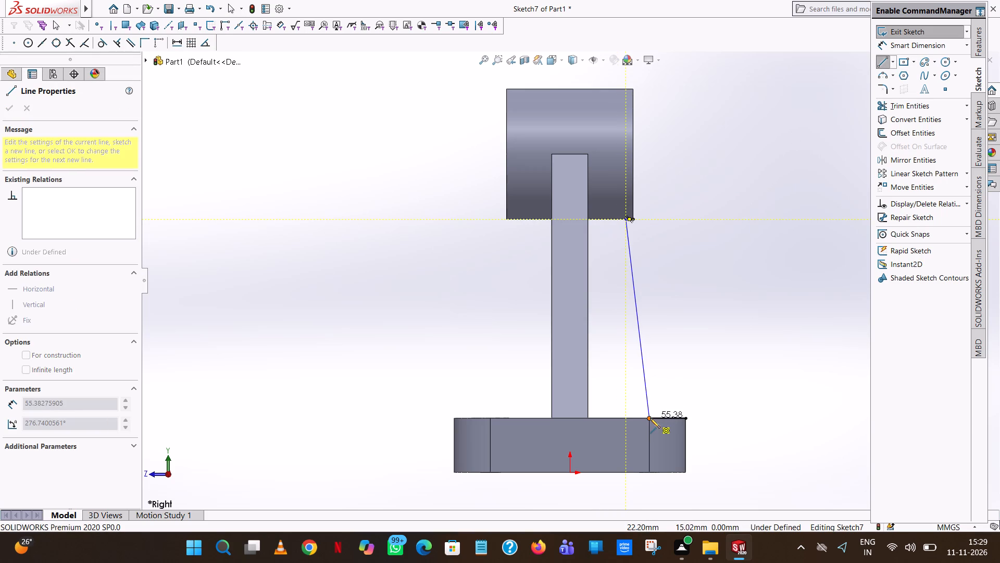
{"action": "left_click", "coordinate": [650, 418]}
{"action": "right_click", "coordinate": [650, 418]}
{"action": "left_click", "coordinate": [687, 430]}
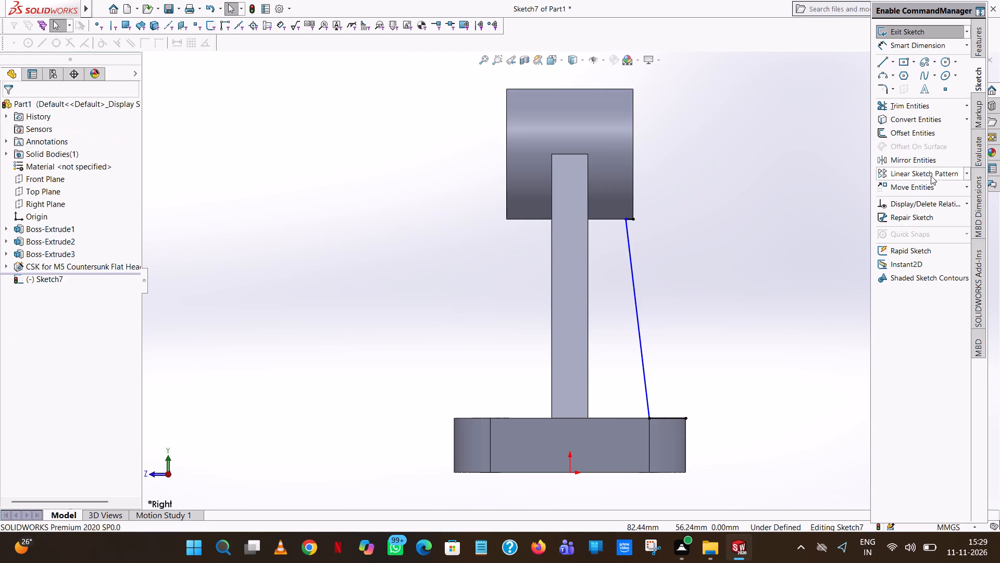
Trim away both short horizontal helper lines, leaving only the sloped line in the sketch.
{"action": "left_click", "coordinate": [909, 100]}
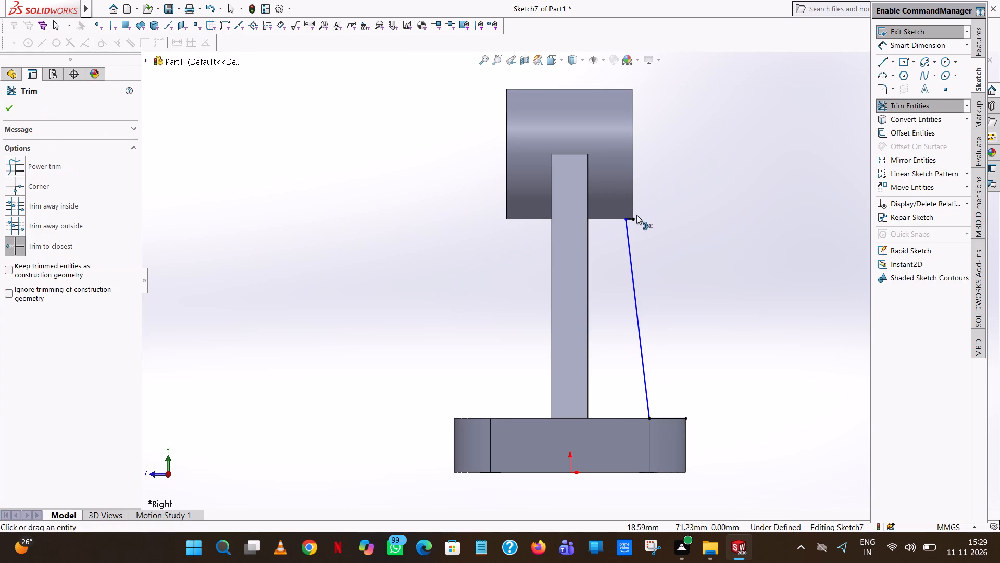
{"action": "left_click", "coordinate": [634, 218]}
{"action": "left_click", "coordinate": [675, 417]}
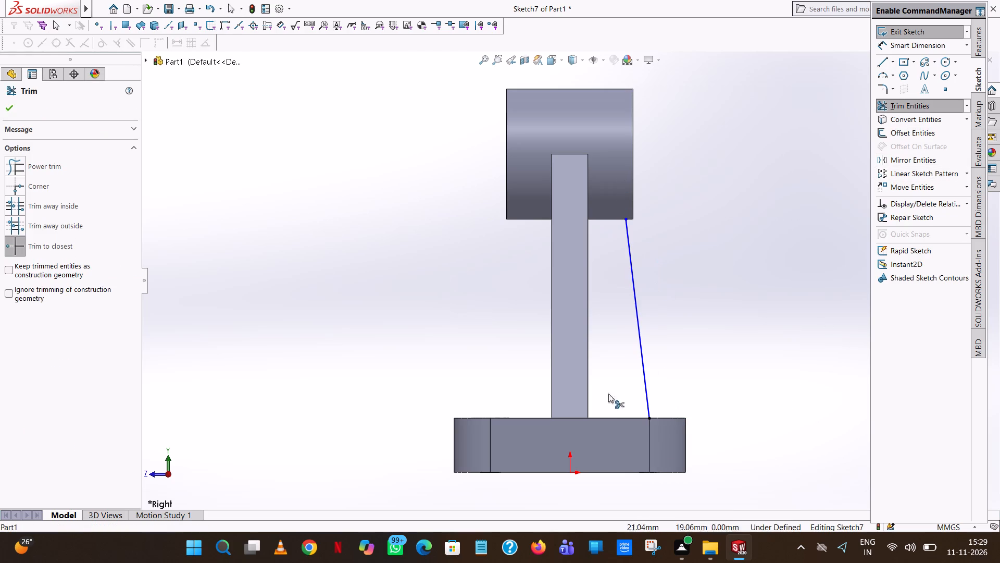
{"action": "left_click", "coordinate": [5, 107]}
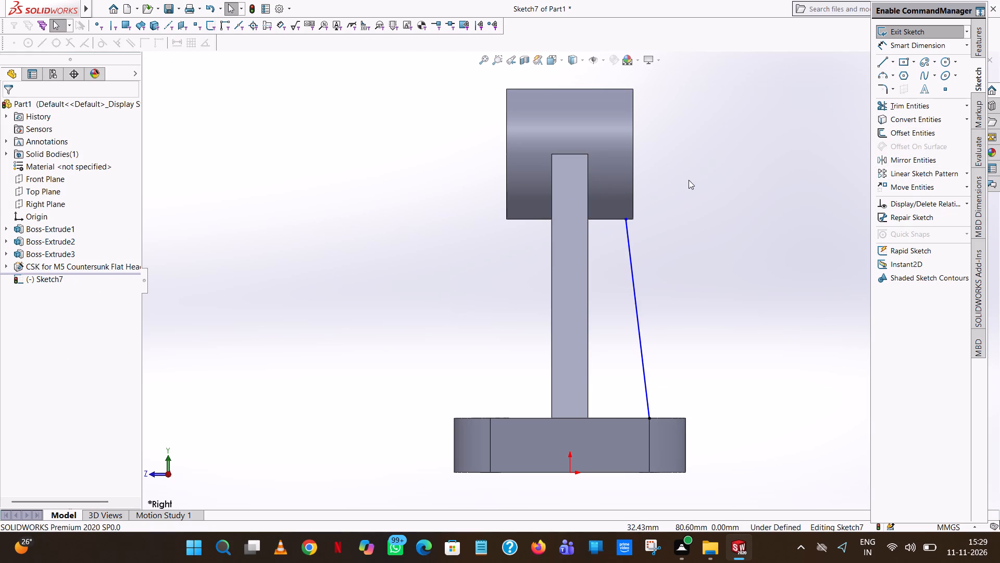
Create a 10 mm thick rib from the sloped line, thickened on both sides and filling toward the web.
{"action": "left_click", "coordinate": [980, 35]}
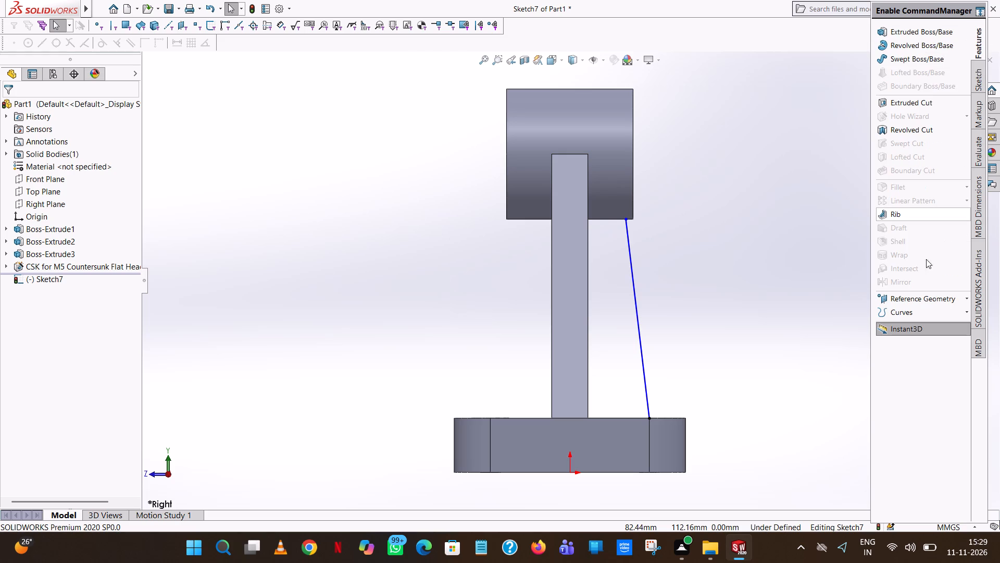
{"action": "left_click", "coordinate": [915, 214]}
{"action": "scroll", "coordinate": [697, 301], "scroll_direction": "up", "scroll_amount": 1}
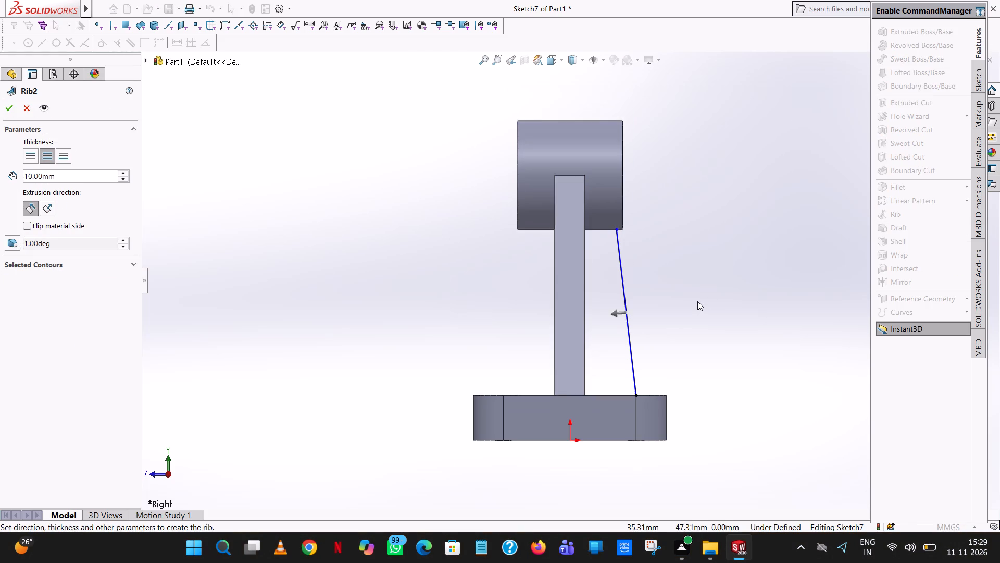
{"action": "scroll", "coordinate": [697, 301], "scroll_direction": "up", "scroll_amount": 1}
{"action": "middle_click_drag", "start_coordinate": [697, 300], "coordinate": [628, 297]}
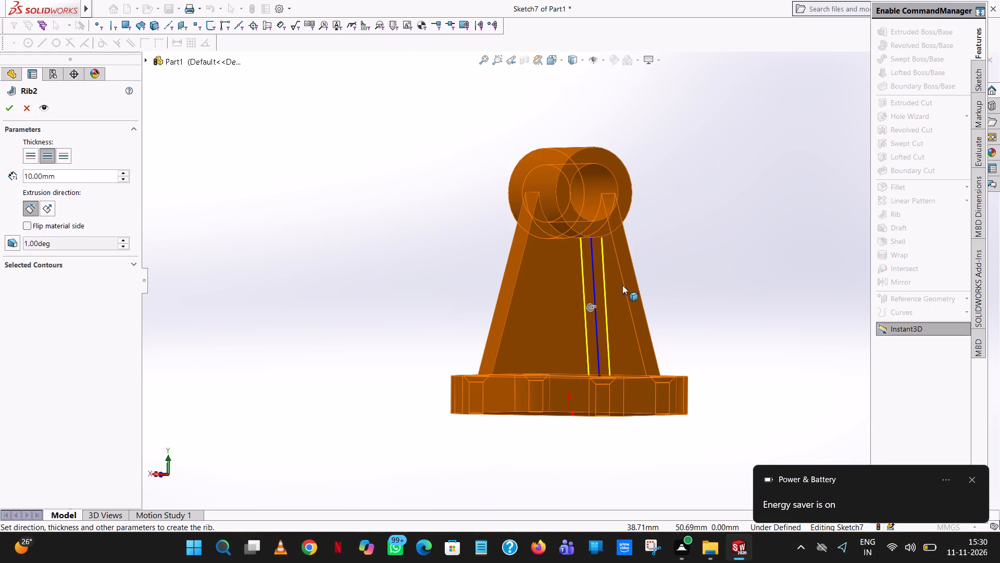
{"action": "left_click", "coordinate": [416, 146]}
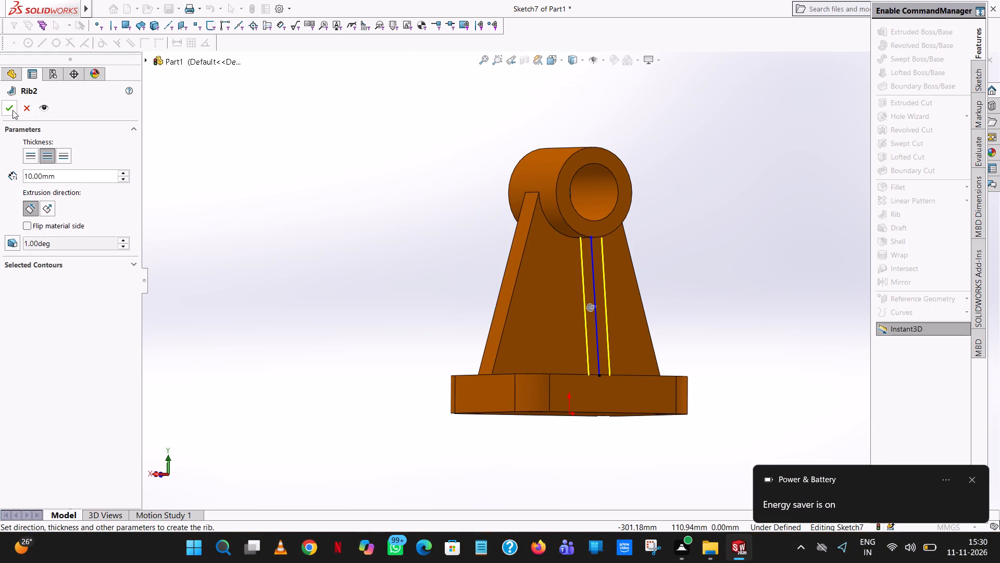
{"action": "left_click", "coordinate": [12, 109]}
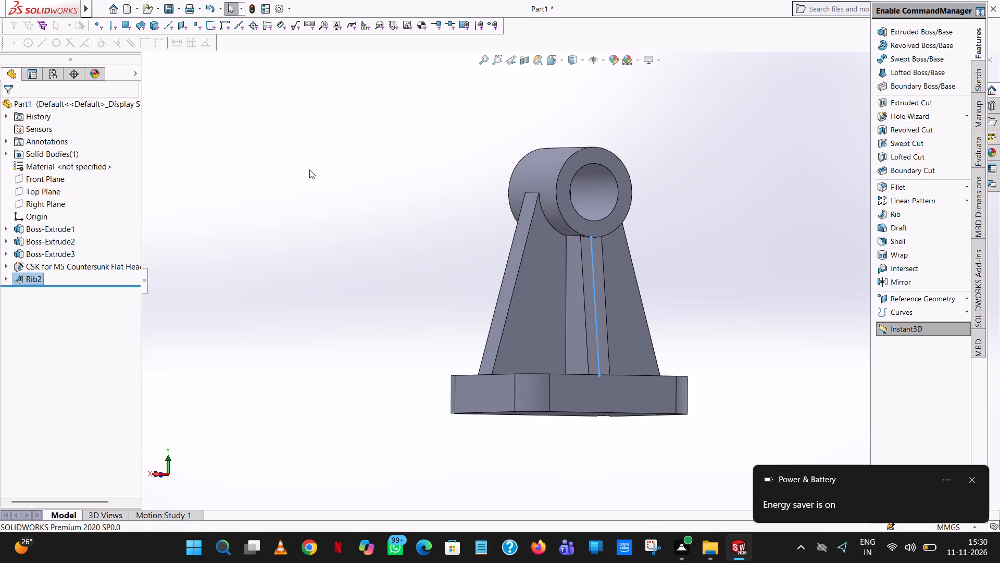
Examine the new rib from several sides and up close, where it meets the web, cylinder and base plate.
{"action": "left_click", "coordinate": [309, 169]}
{"action": "middle_click_drag", "start_coordinate": [310, 169], "coordinate": [374, 191]}
{"action": "scroll", "coordinate": [310, 169], "scroll_direction": "up", "scroll_amount": 1}
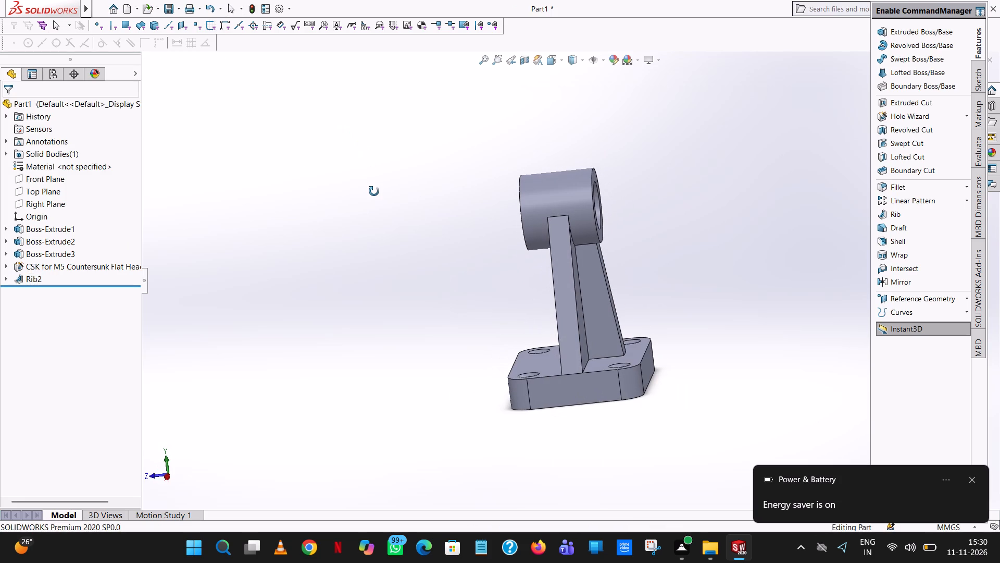
{"action": "middle_click_drag", "start_coordinate": [374, 191], "coordinate": [354, 197]}
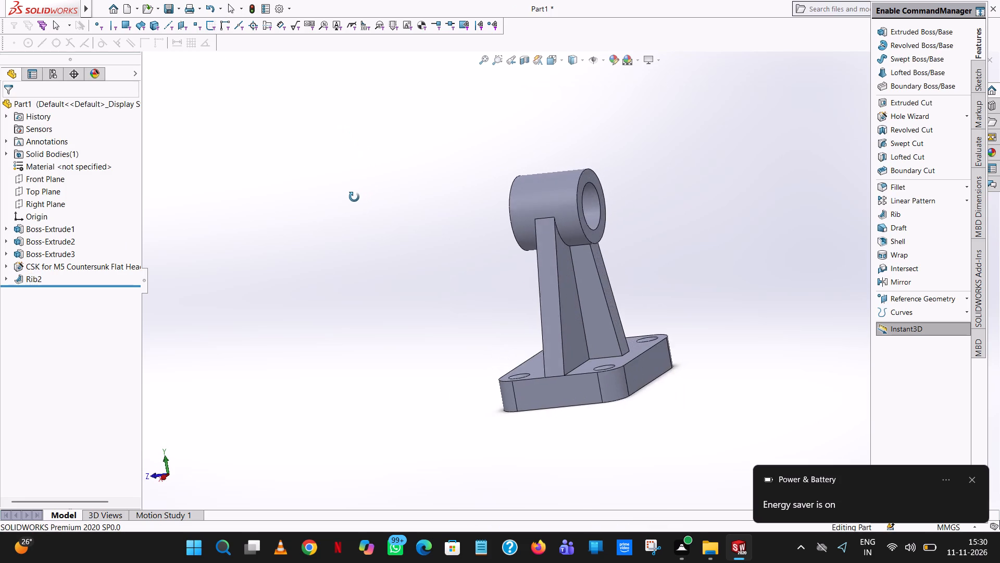
{"action": "middle_click_drag", "start_coordinate": [354, 197], "coordinate": [383, 155]}
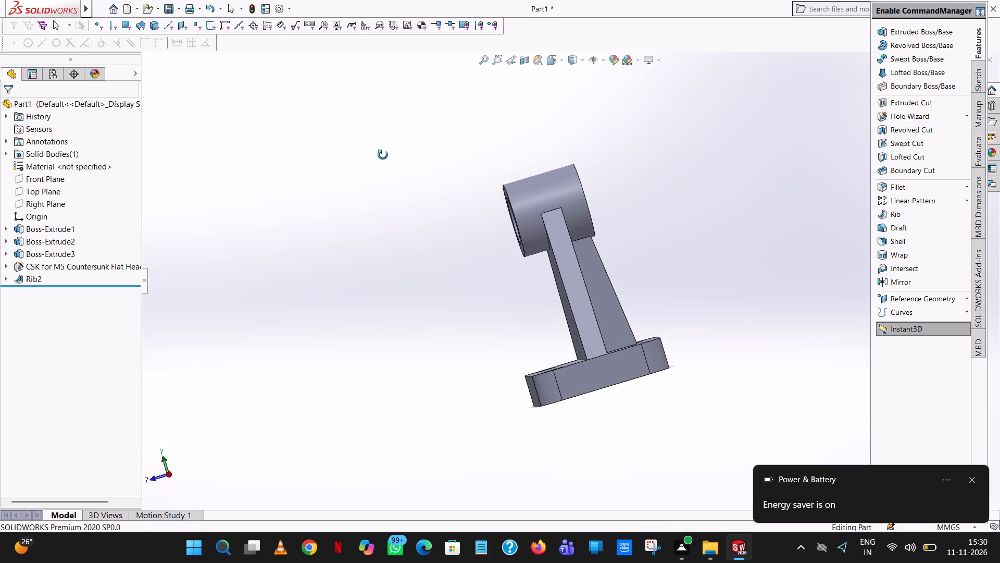
{"action": "middle_click_drag", "start_coordinate": [383, 155], "coordinate": [378, 156]}
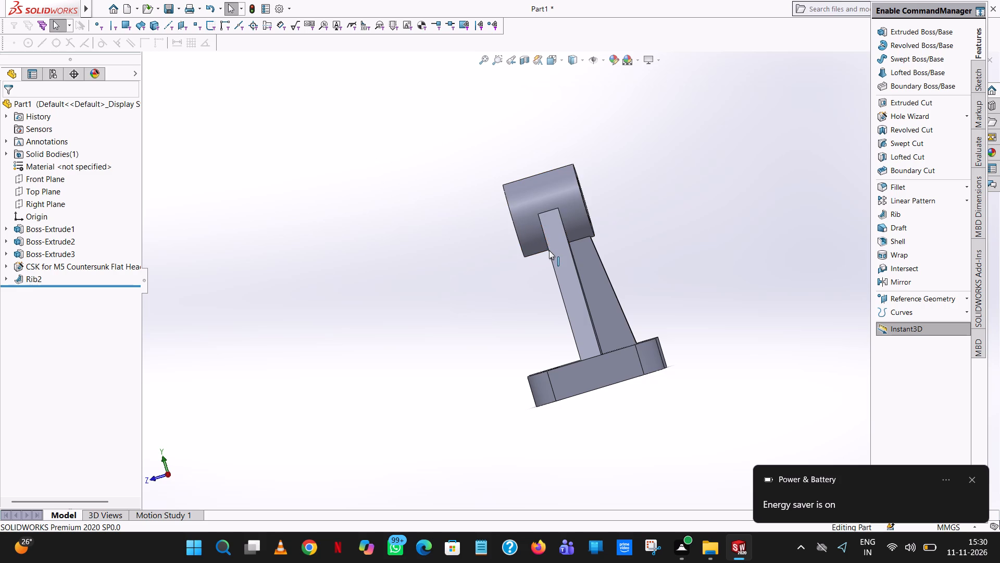
{"action": "scroll", "coordinate": [604, 268], "scroll_direction": "down", "scroll_amount": 8}
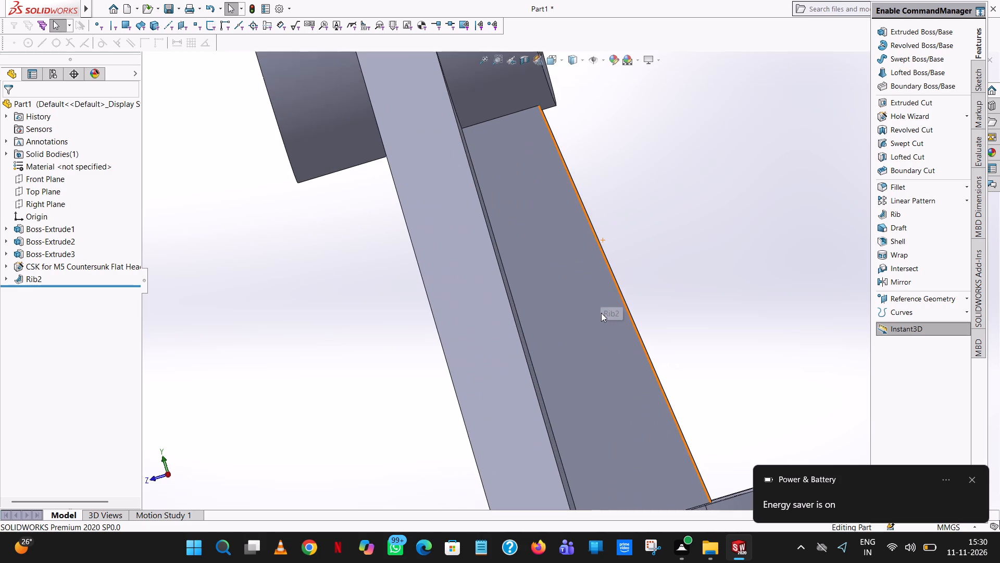
{"action": "scroll", "coordinate": [601, 313], "scroll_direction": "down", "scroll_amount": 1}
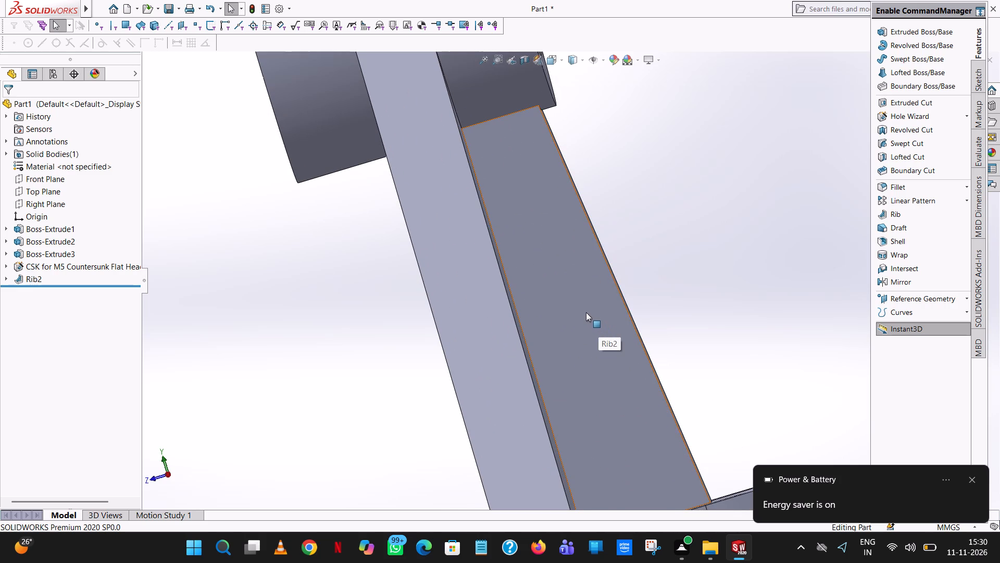
{"action": "scroll", "coordinate": [590, 341], "scroll_direction": "up", "scroll_amount": 2}
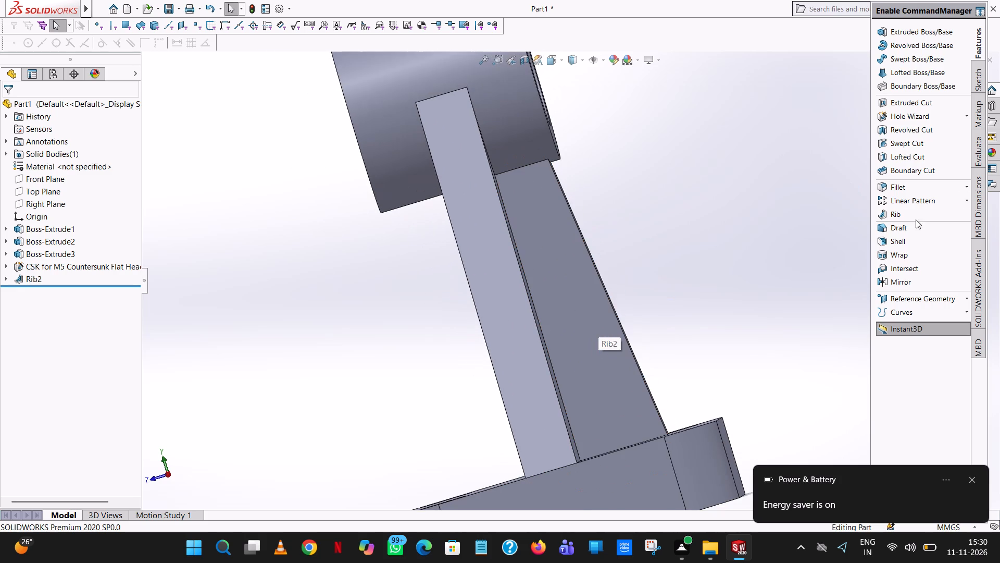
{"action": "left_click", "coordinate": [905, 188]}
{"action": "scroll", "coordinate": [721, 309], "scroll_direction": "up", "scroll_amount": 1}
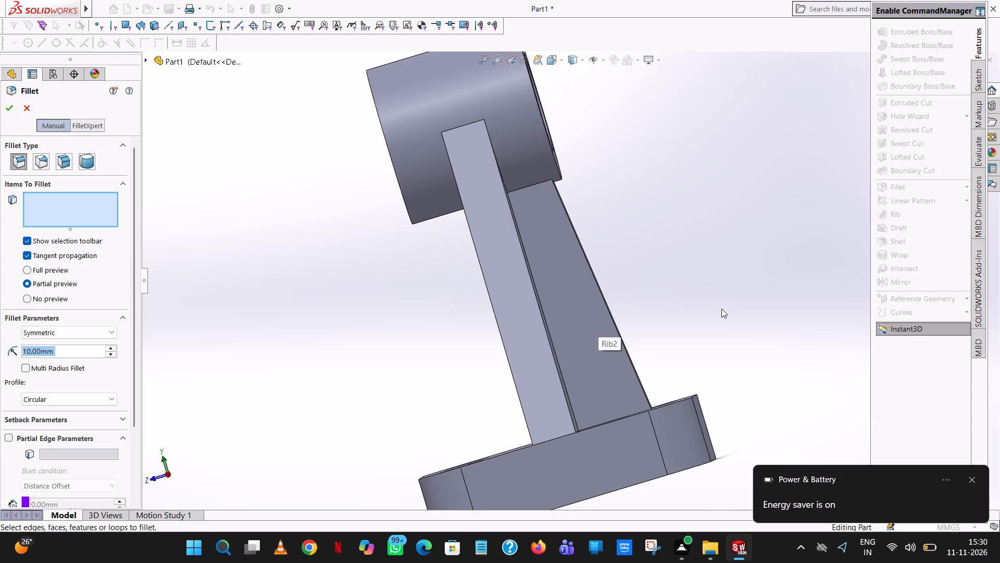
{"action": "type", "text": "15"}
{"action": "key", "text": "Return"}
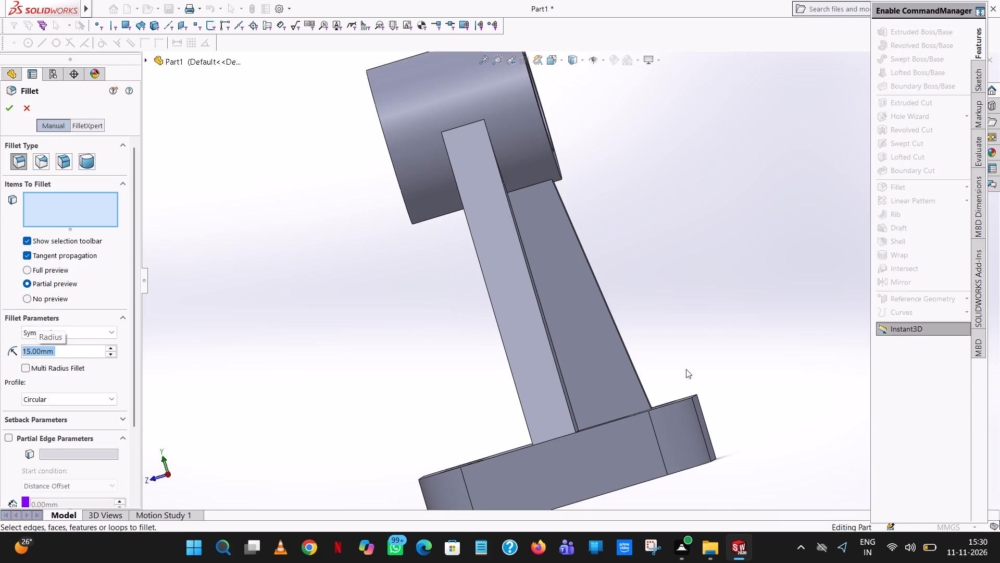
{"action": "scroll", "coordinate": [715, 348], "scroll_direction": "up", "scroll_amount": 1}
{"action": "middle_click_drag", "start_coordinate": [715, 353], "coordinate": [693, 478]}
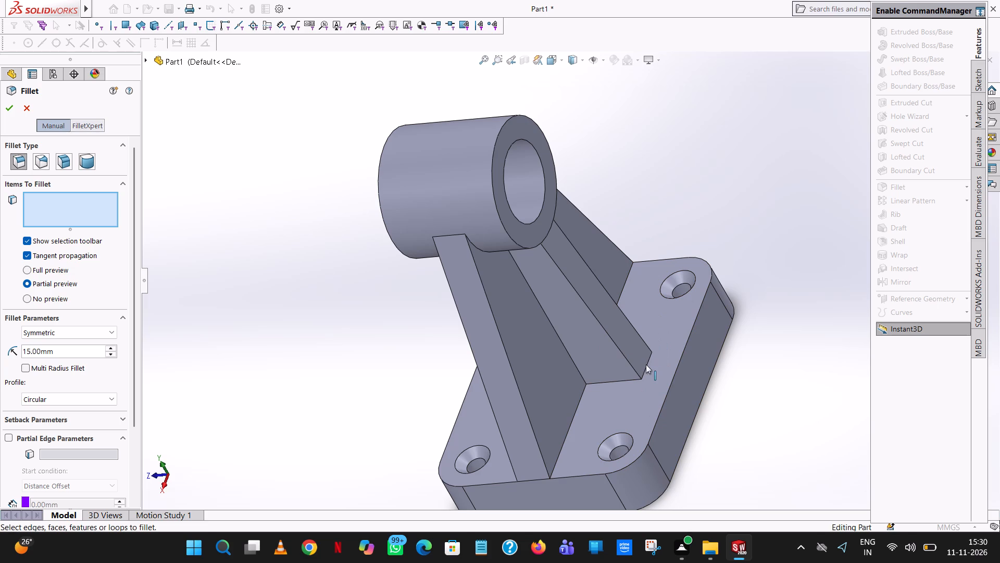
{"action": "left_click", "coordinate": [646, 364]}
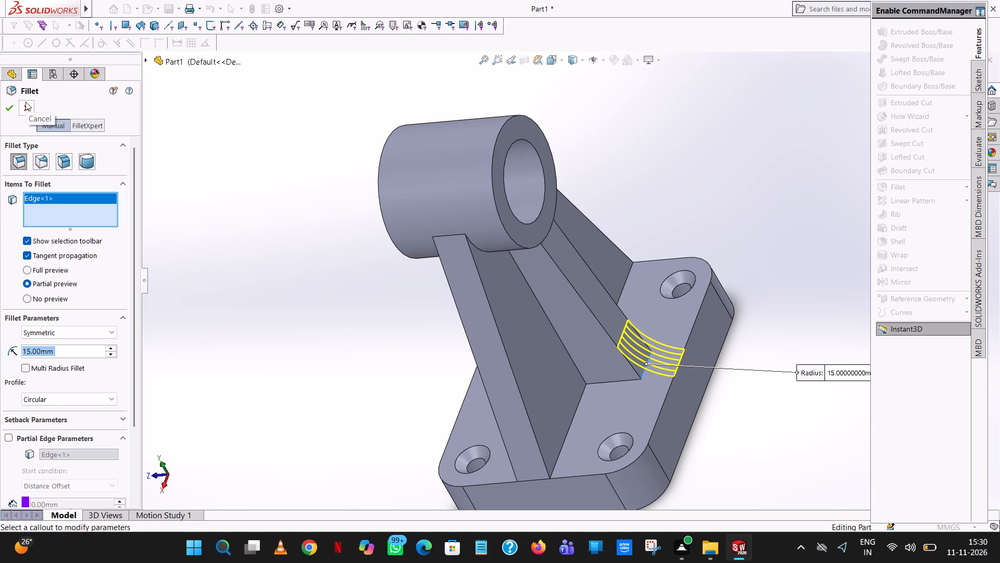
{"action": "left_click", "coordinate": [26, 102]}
Fillet the edge where the rib's sloped face meets the base plate with a 7.5 mm radius.
{"action": "scroll", "coordinate": [430, 309], "scroll_direction": "down", "scroll_amount": 2}
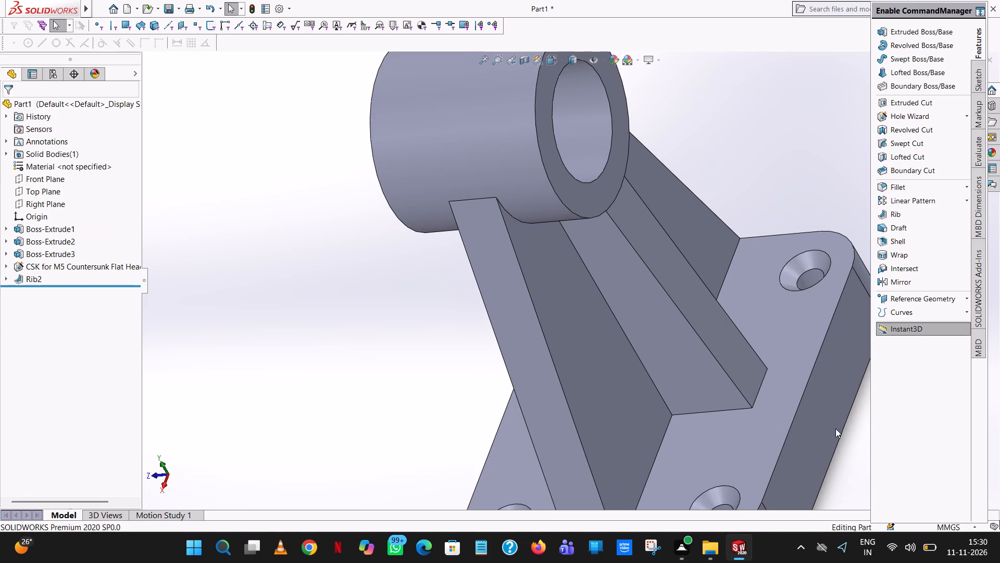
{"action": "scroll", "coordinate": [786, 402], "scroll_direction": "down", "scroll_amount": 1}
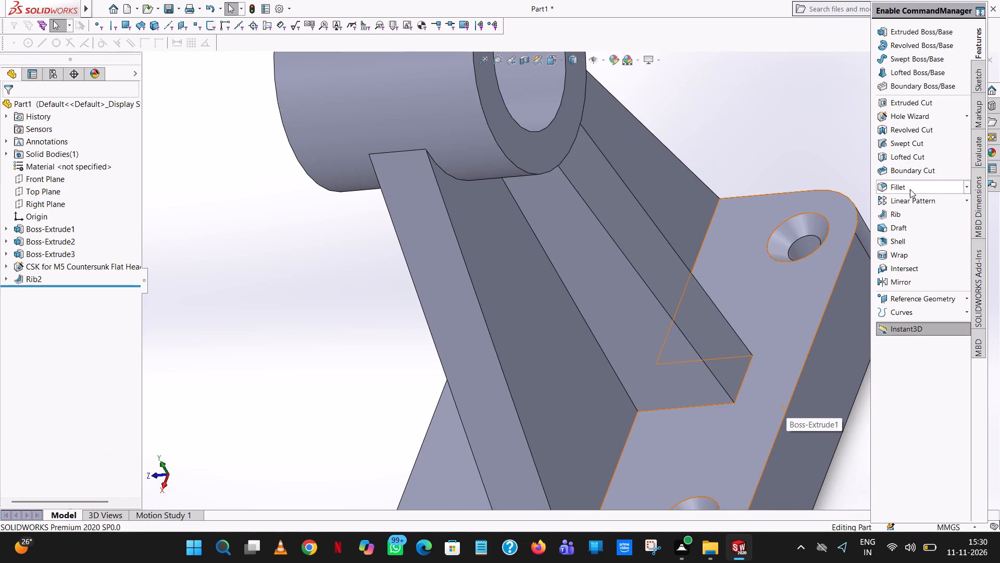
{"action": "left_click", "coordinate": [910, 190]}
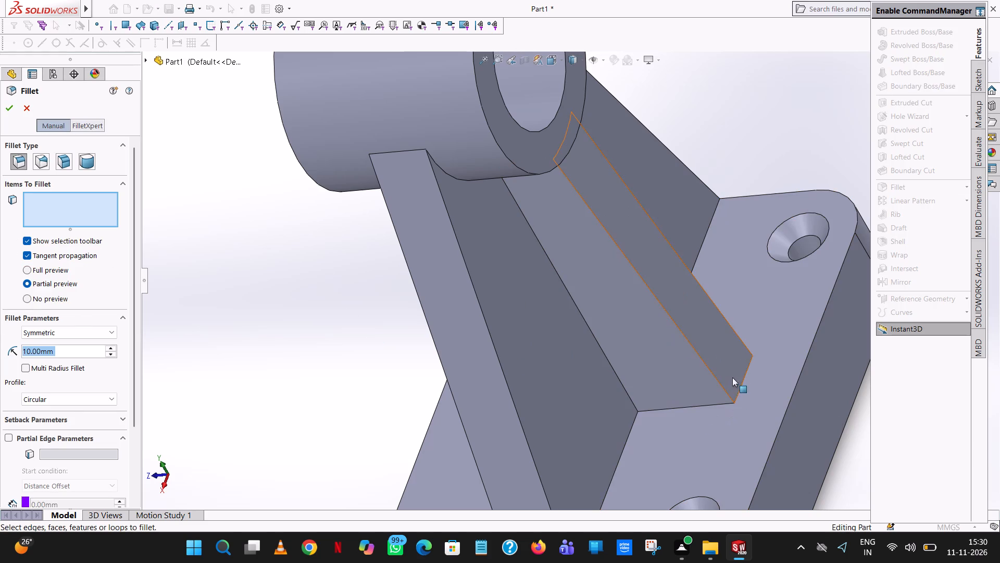
{"action": "left_click", "coordinate": [746, 377]}
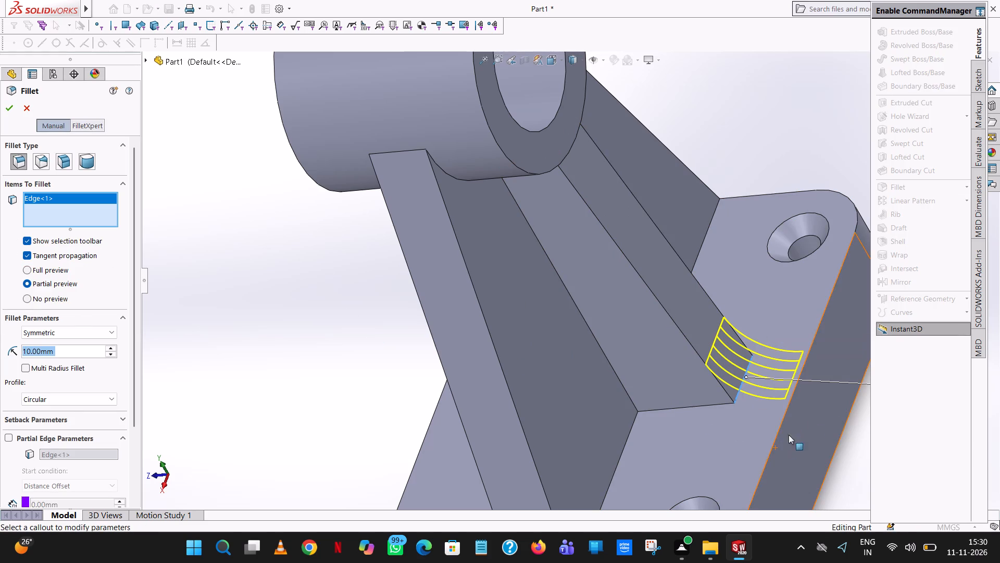
{"action": "scroll", "coordinate": [815, 417], "scroll_direction": "down", "scroll_amount": 1}
{"action": "middle_click_drag", "start_coordinate": [815, 417], "coordinate": [841, 346]}
{"action": "scroll", "coordinate": [823, 396], "scroll_direction": "up", "scroll_amount": 1}
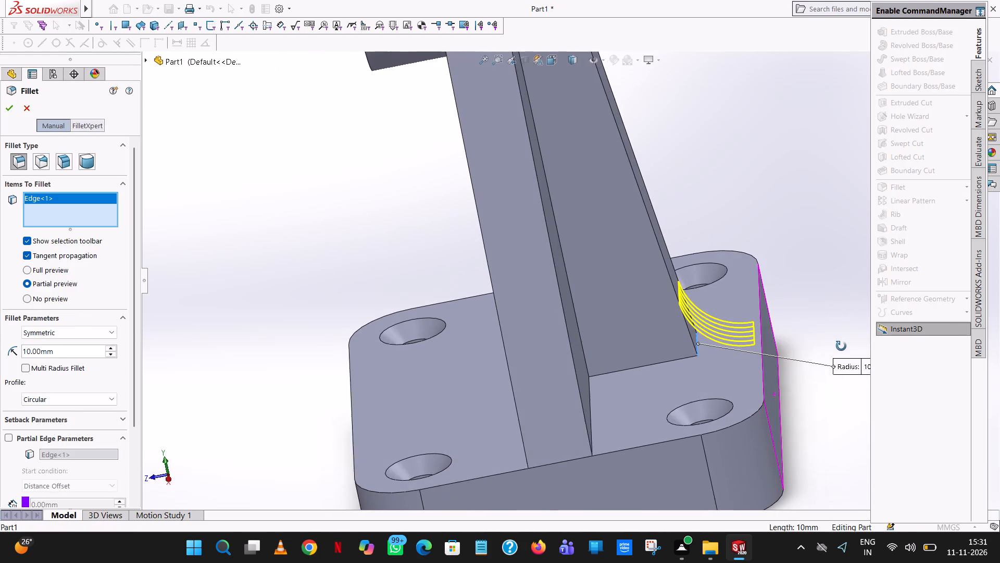
{"action": "middle_click_drag", "start_coordinate": [841, 346], "coordinate": [838, 350]}
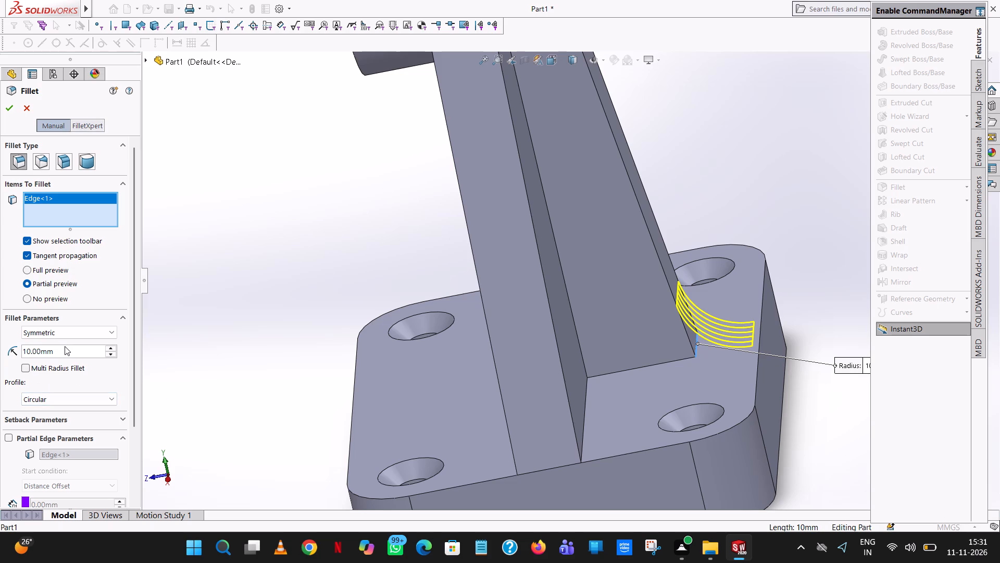
{"action": "double_click", "coordinate": [65, 346]}
{"action": "type", "text": "7.5"}
{"action": "scroll", "coordinate": [65, 346], "scroll_direction": "up", "scroll_amount": 1}
{"action": "left_click", "coordinate": [285, 220]}
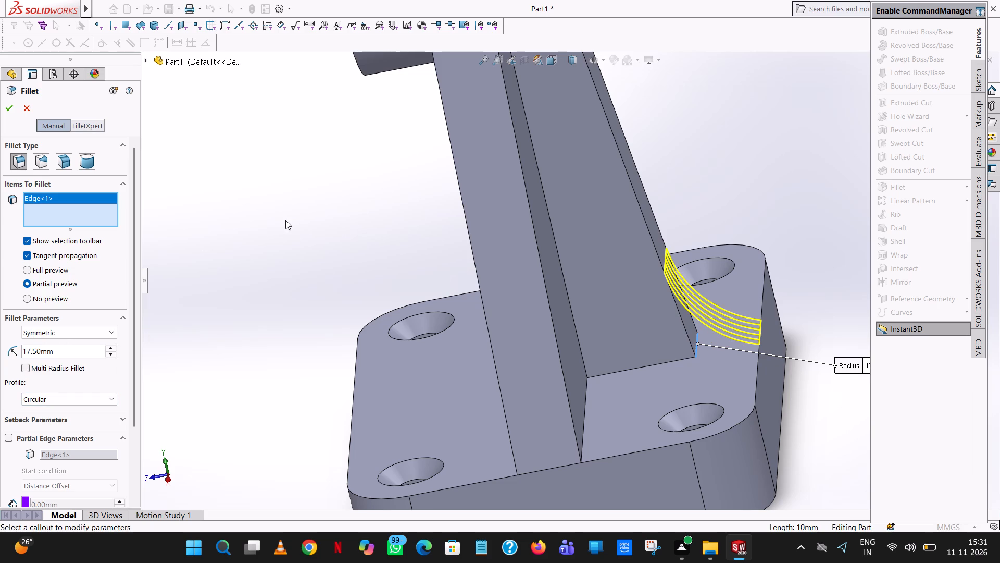
{"action": "double_click", "coordinate": [62, 354]}
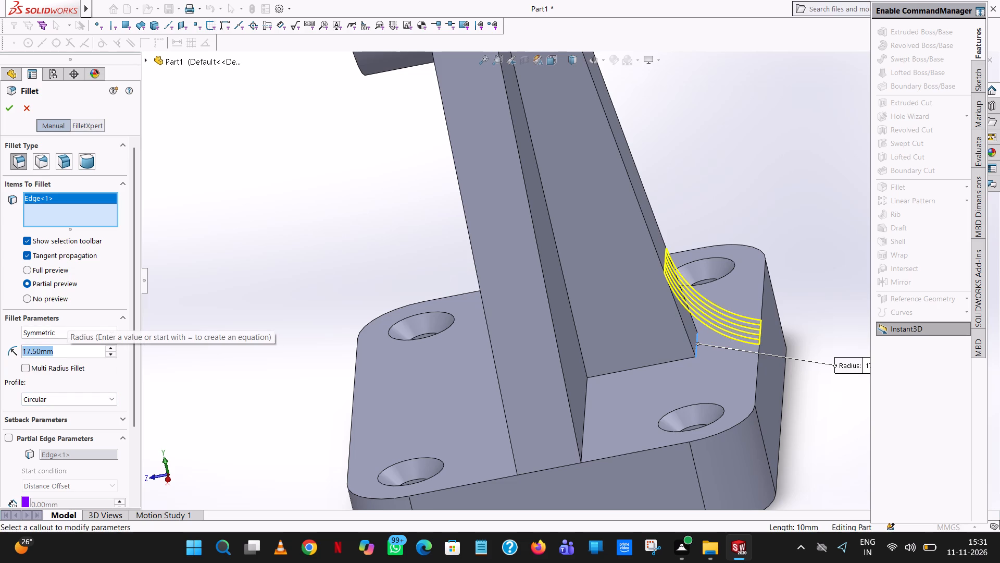
{"action": "type", "text": "7."}
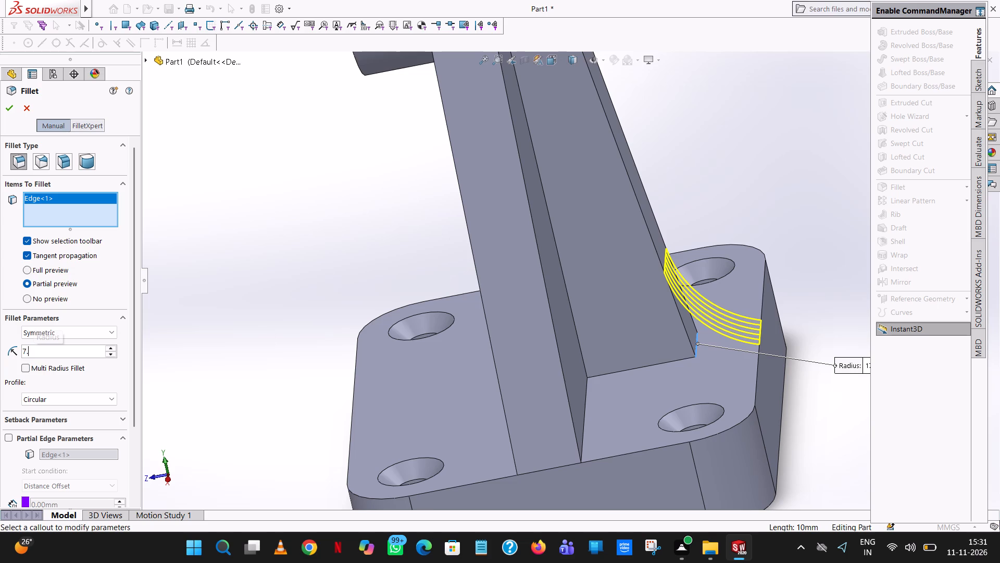
{"action": "key", "text": "5"}
{"action": "key", "text": "Return"}
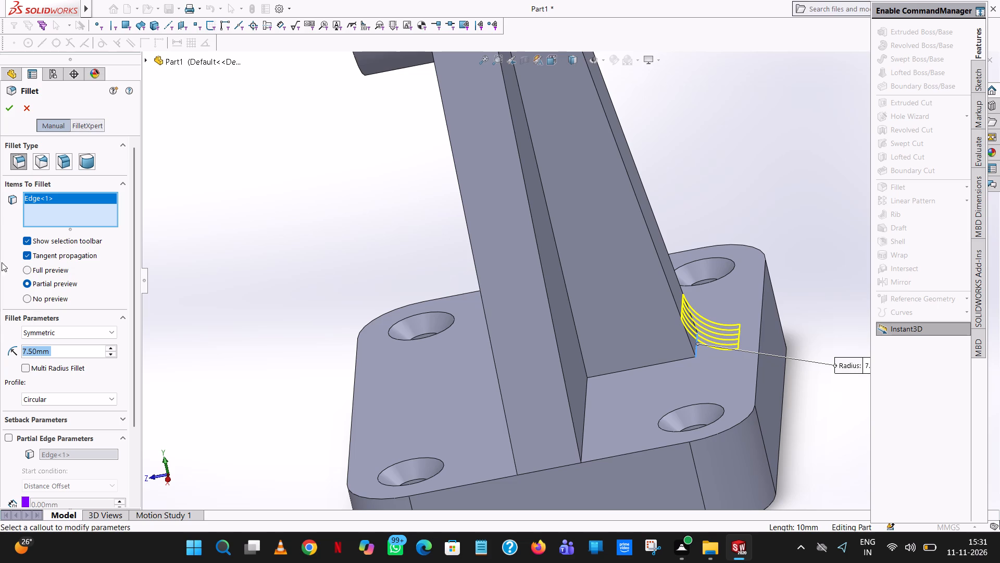
{"action": "left_click", "coordinate": [13, 111]}
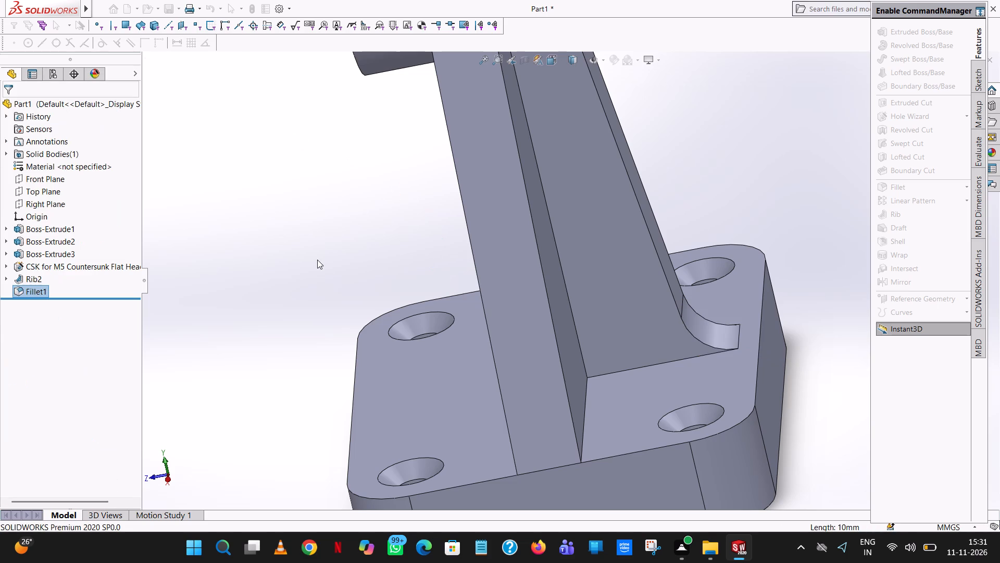
{"action": "left_click", "coordinate": [317, 260]}
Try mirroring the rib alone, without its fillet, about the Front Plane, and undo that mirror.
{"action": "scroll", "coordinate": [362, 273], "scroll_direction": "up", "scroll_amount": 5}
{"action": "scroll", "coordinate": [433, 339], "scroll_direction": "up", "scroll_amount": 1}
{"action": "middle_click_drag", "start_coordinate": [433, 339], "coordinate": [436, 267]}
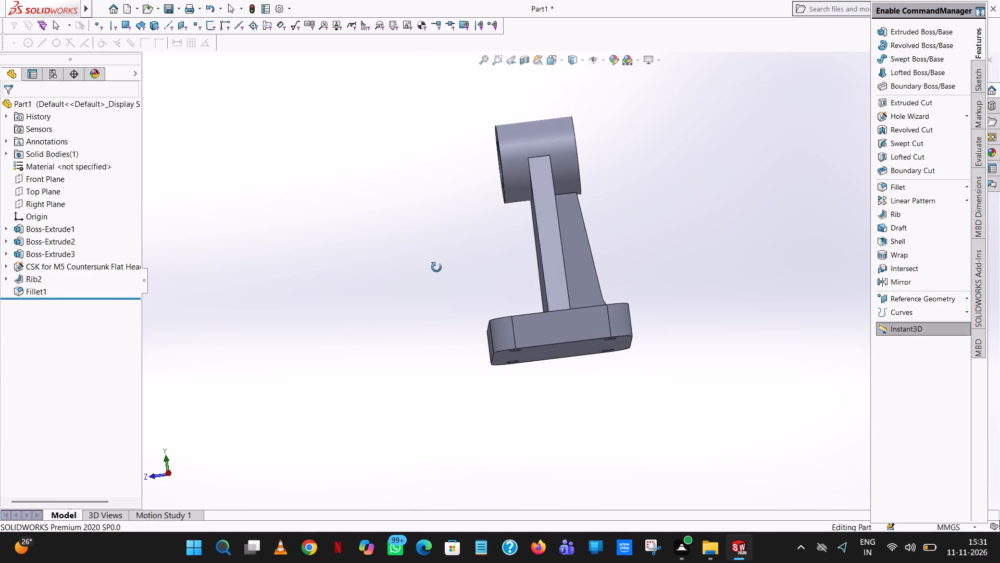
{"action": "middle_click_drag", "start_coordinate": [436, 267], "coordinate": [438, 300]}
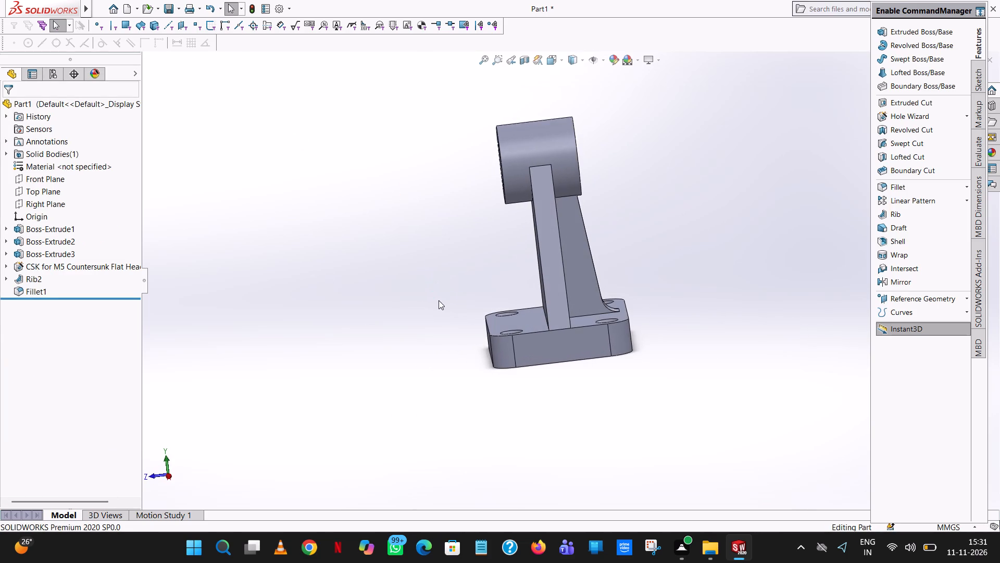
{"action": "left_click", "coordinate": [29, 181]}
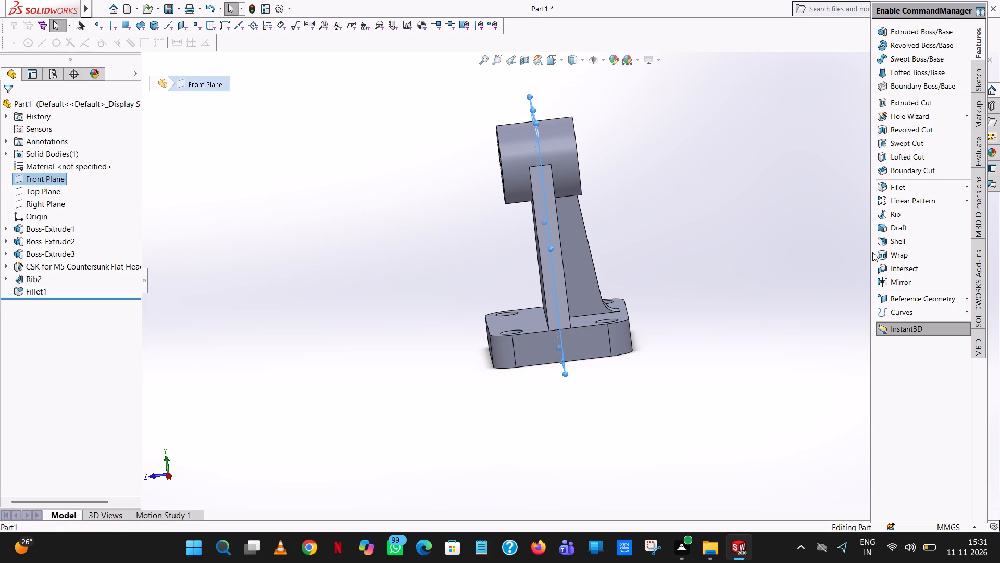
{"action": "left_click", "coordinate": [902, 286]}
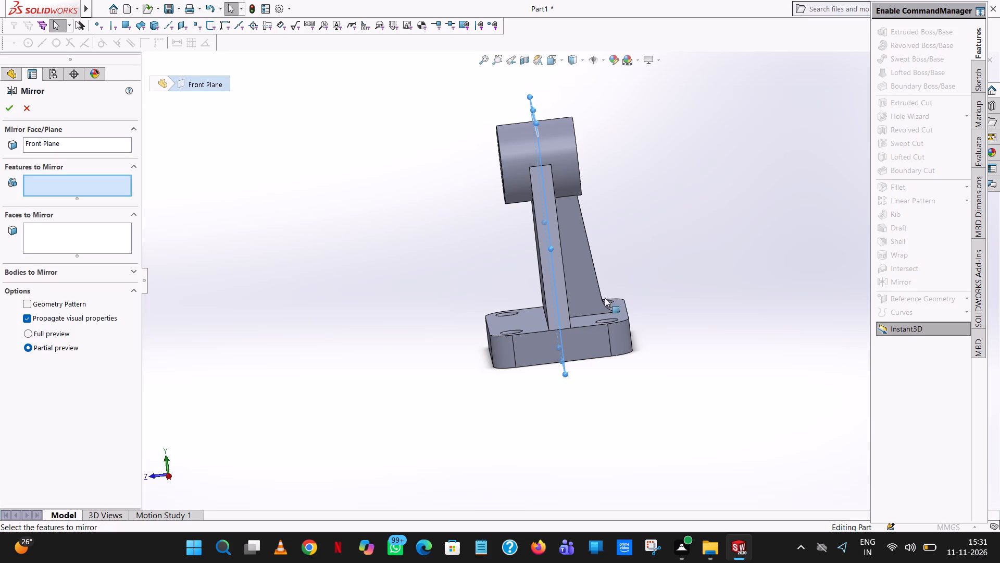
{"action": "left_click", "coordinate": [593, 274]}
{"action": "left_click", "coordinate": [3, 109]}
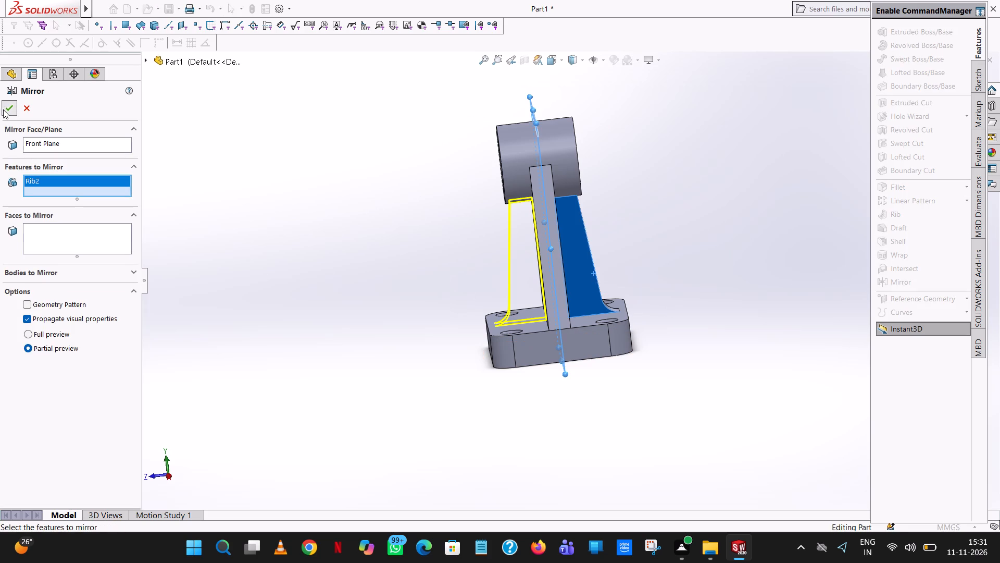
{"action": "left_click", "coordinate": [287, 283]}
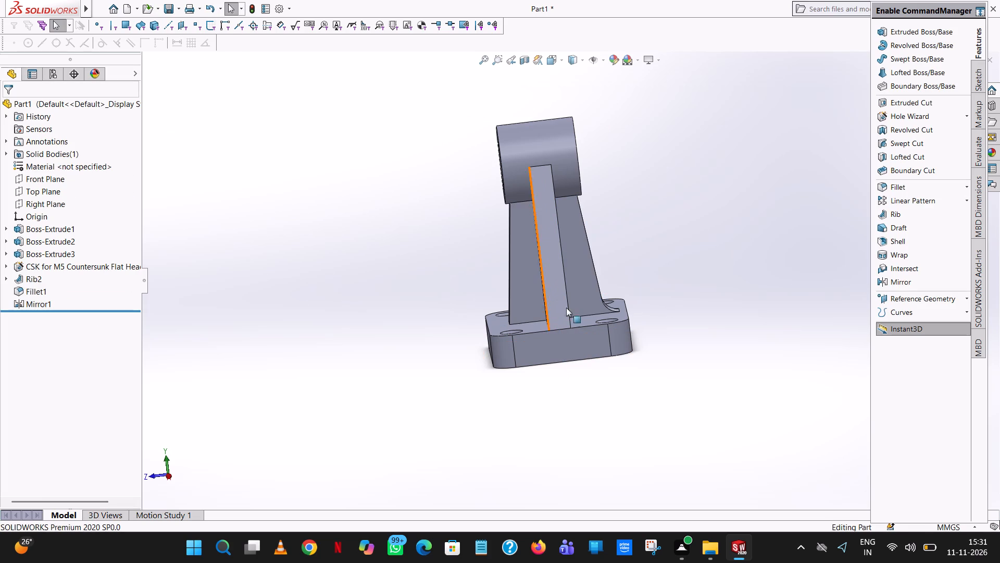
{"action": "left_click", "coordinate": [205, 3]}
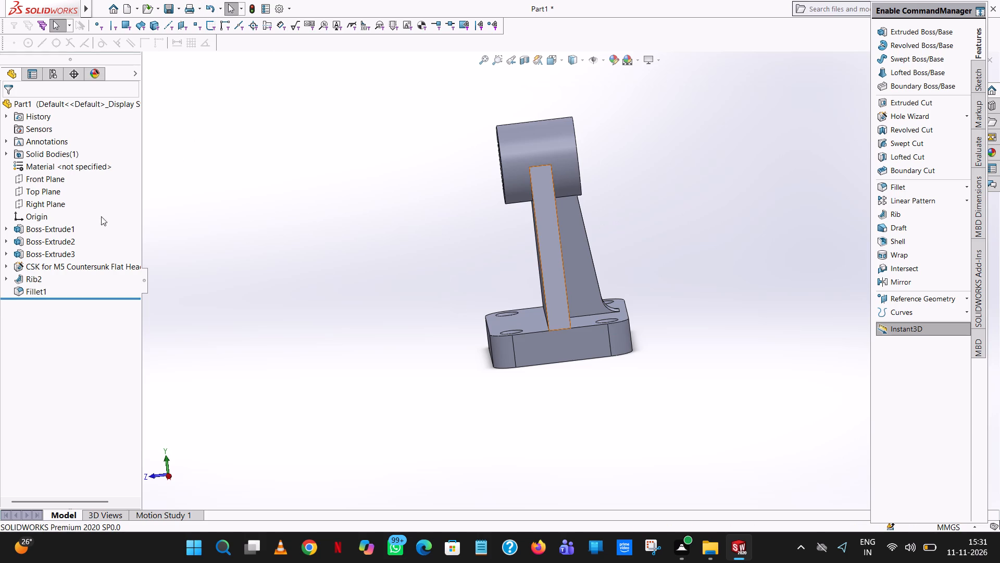
Mirror the rib together with its base fillet about the Front Plane to the opposite side of the web.
{"action": "left_click", "coordinate": [36, 180]}
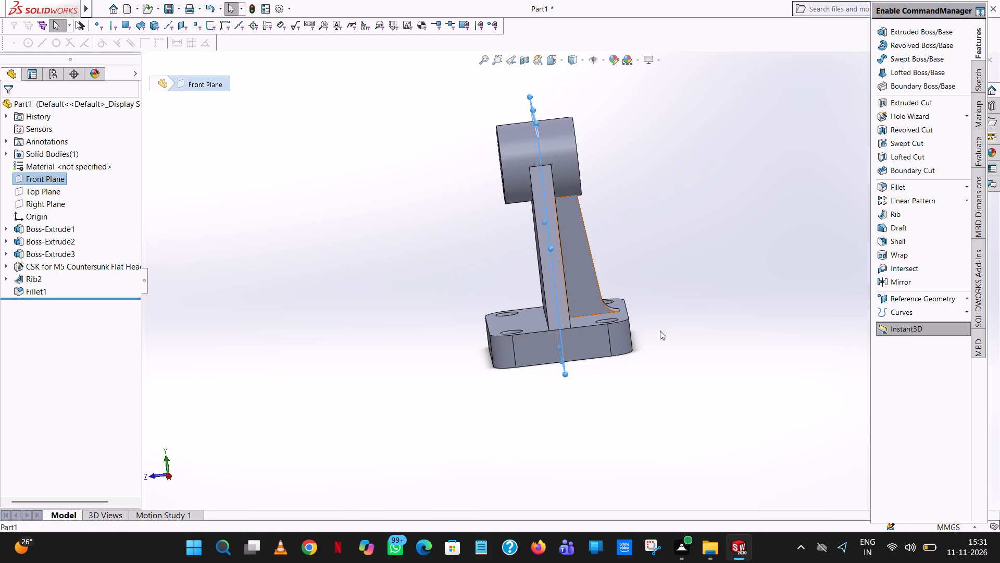
{"action": "left_click", "coordinate": [927, 285]}
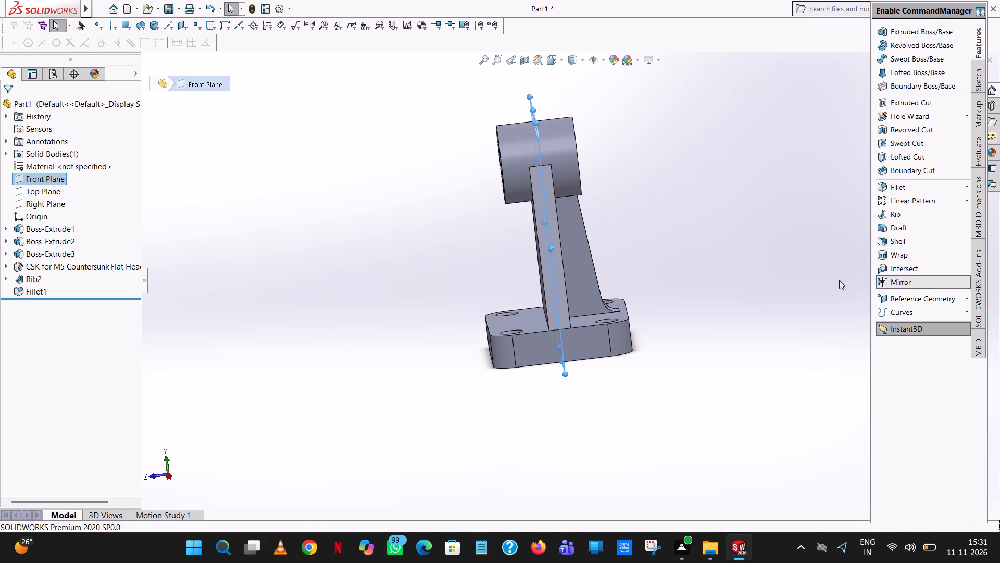
{"action": "left_click", "coordinate": [587, 283]}
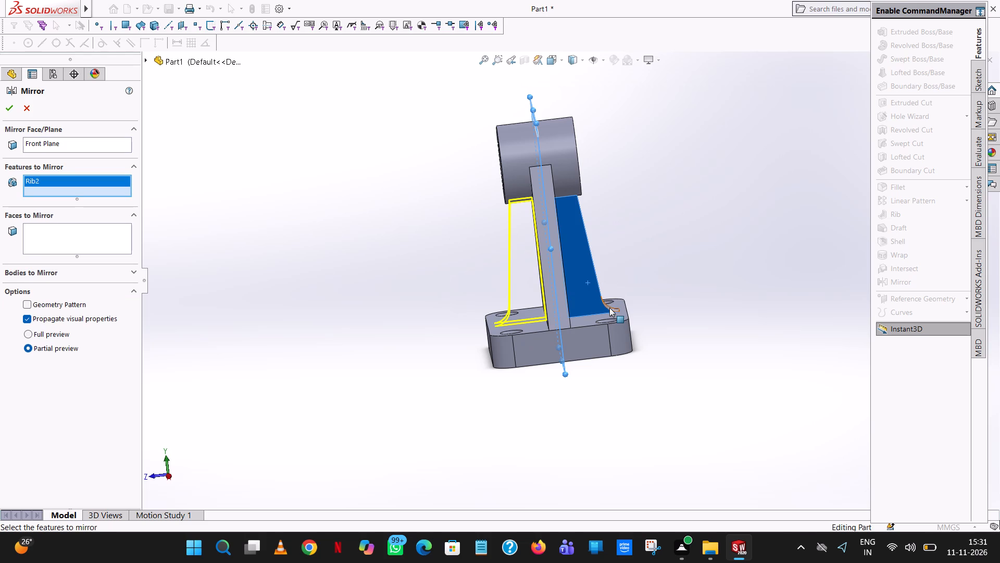
{"action": "left_click", "coordinate": [609, 308]}
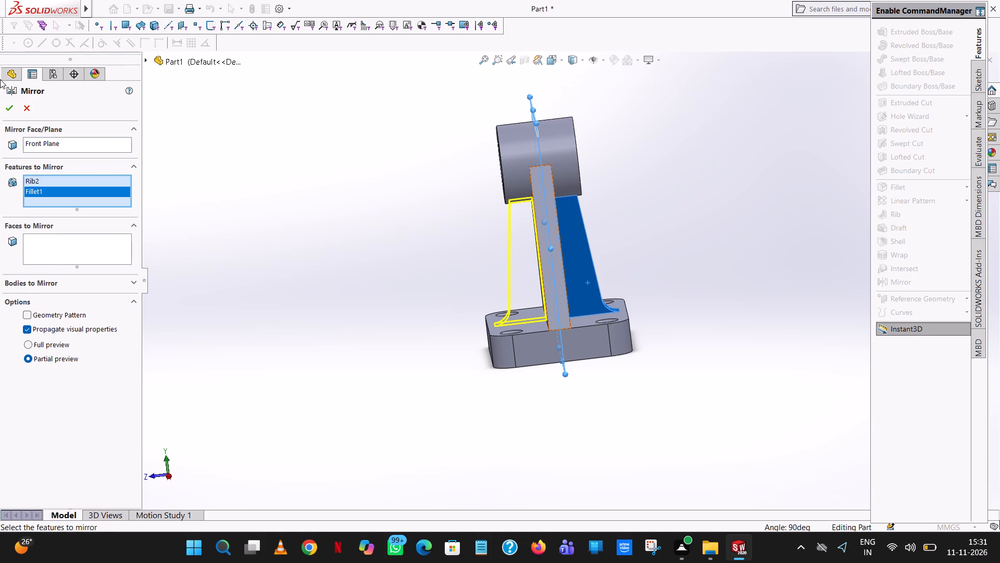
{"action": "left_click", "coordinate": [4, 105]}
{"action": "left_click", "coordinate": [409, 302]}
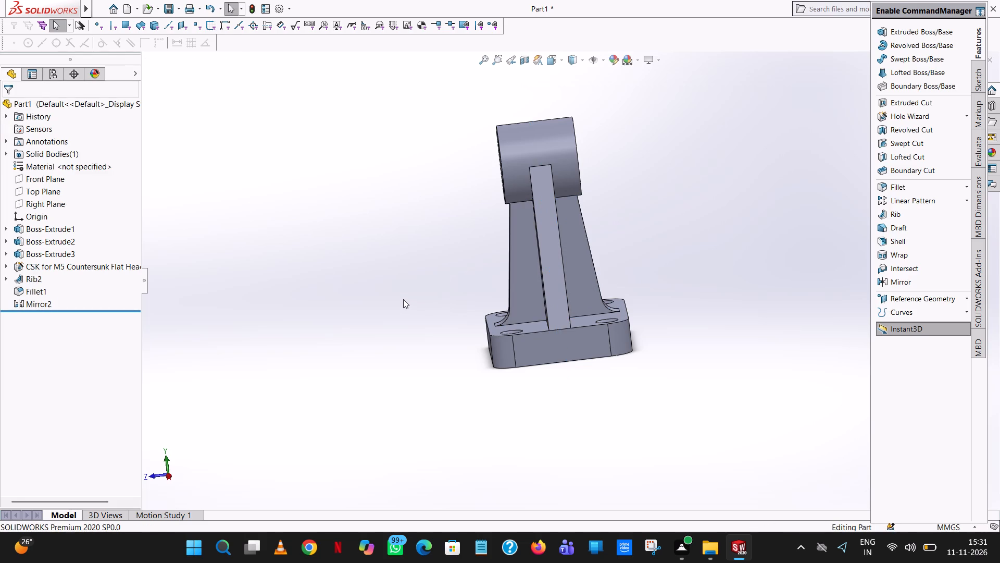
Examine the bracket from several sides, checking both ribs and their fillets at the base plate.
{"action": "middle_click", "coordinate": [387, 223]}
{"action": "scroll", "coordinate": [381, 223], "scroll_direction": "up", "scroll_amount": 1}
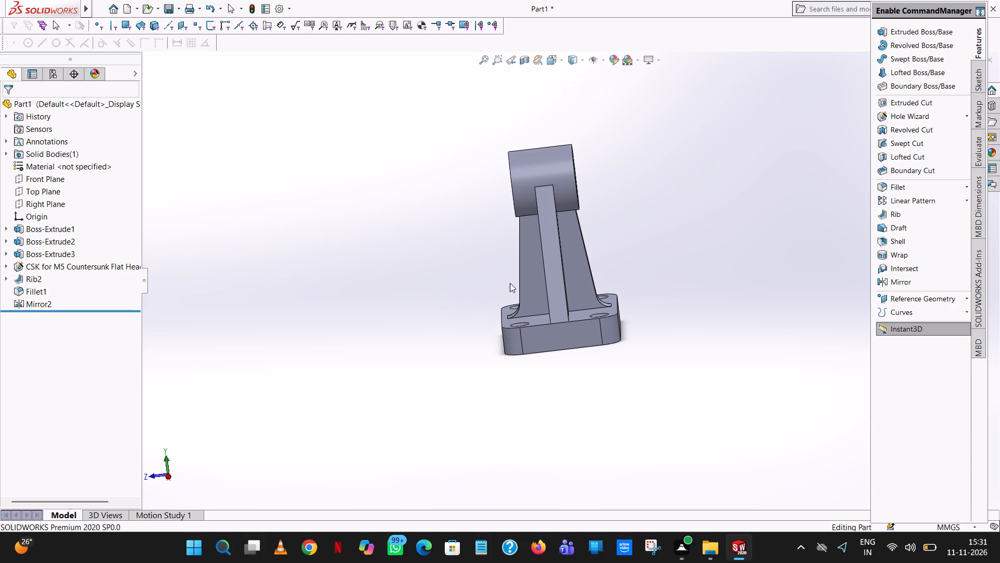
{"action": "scroll", "coordinate": [564, 310], "scroll_direction": "down", "scroll_amount": 5}
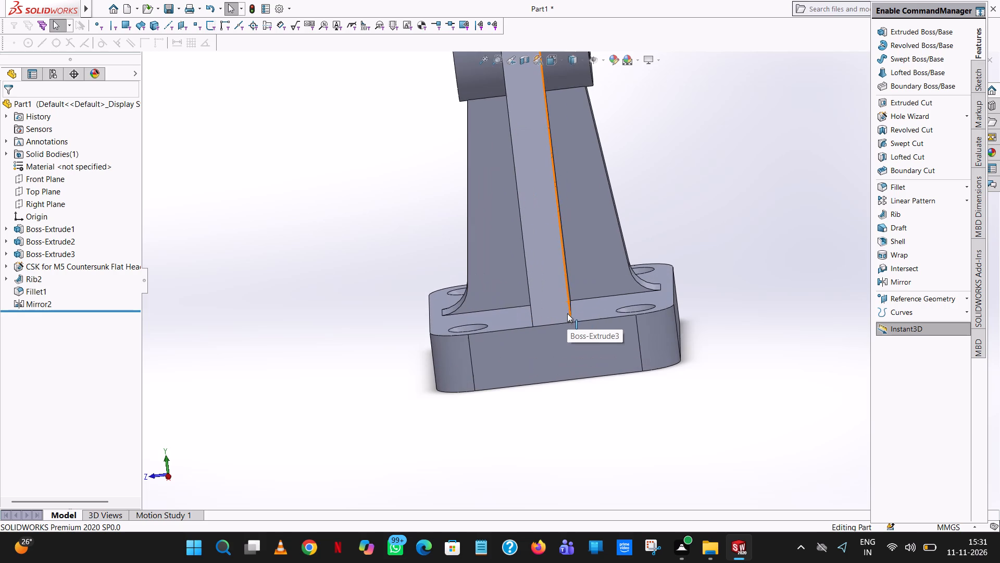
{"action": "middle_click_drag", "start_coordinate": [569, 307], "coordinate": [568, 280]}
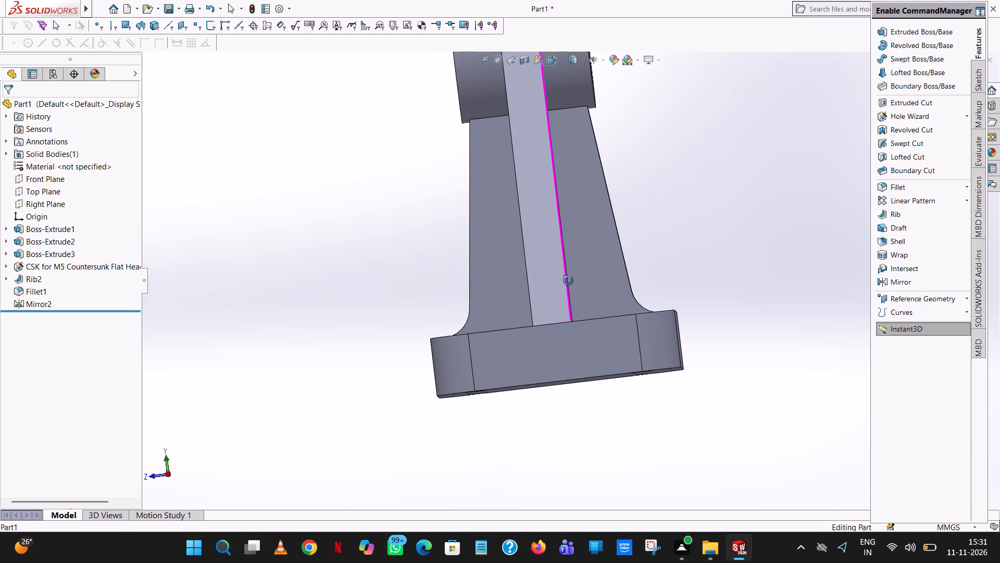
{"action": "middle_click_drag", "start_coordinate": [568, 280], "coordinate": [567, 286]}
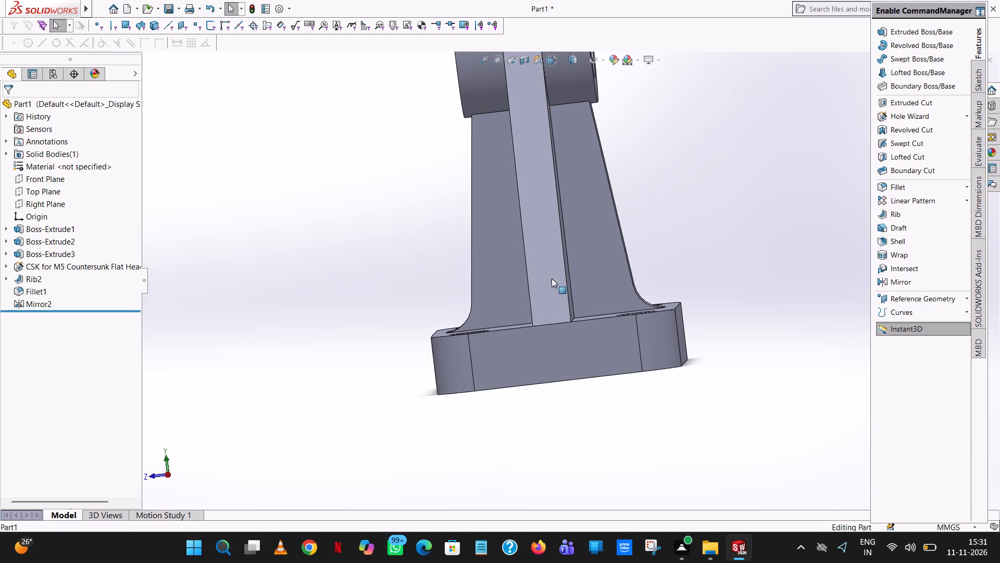
{"action": "scroll", "coordinate": [450, 210], "scroll_direction": "up", "scroll_amount": 7}
{"action": "middle_click_drag", "start_coordinate": [451, 210], "coordinate": [670, 265]}
{"action": "scroll", "coordinate": [504, 229], "scroll_direction": "up", "scroll_amount": 1}
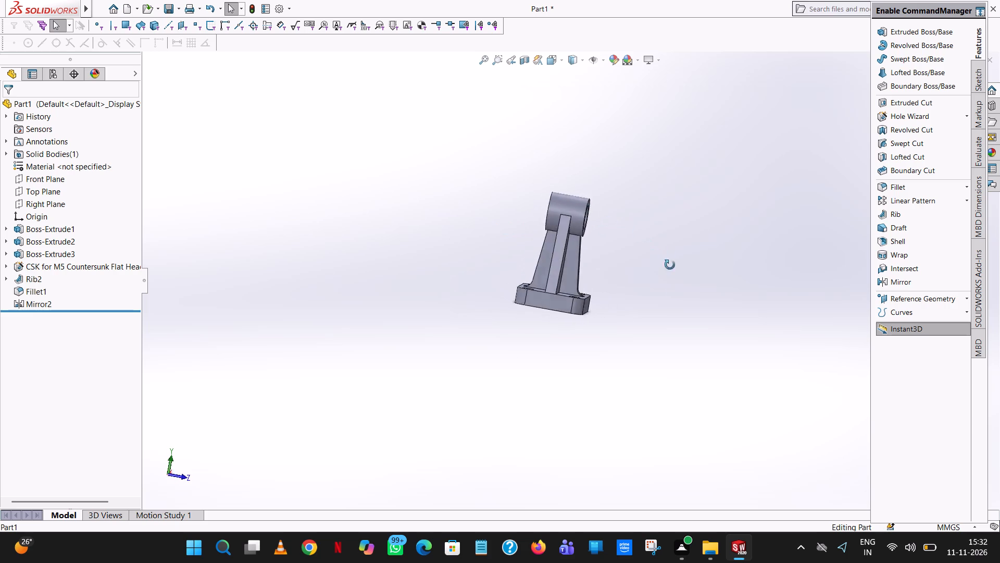
{"action": "middle_click_drag", "start_coordinate": [670, 265], "coordinate": [615, 472]}
{"action": "scroll", "coordinate": [614, 472], "scroll_direction": "up", "scroll_amount": 1}
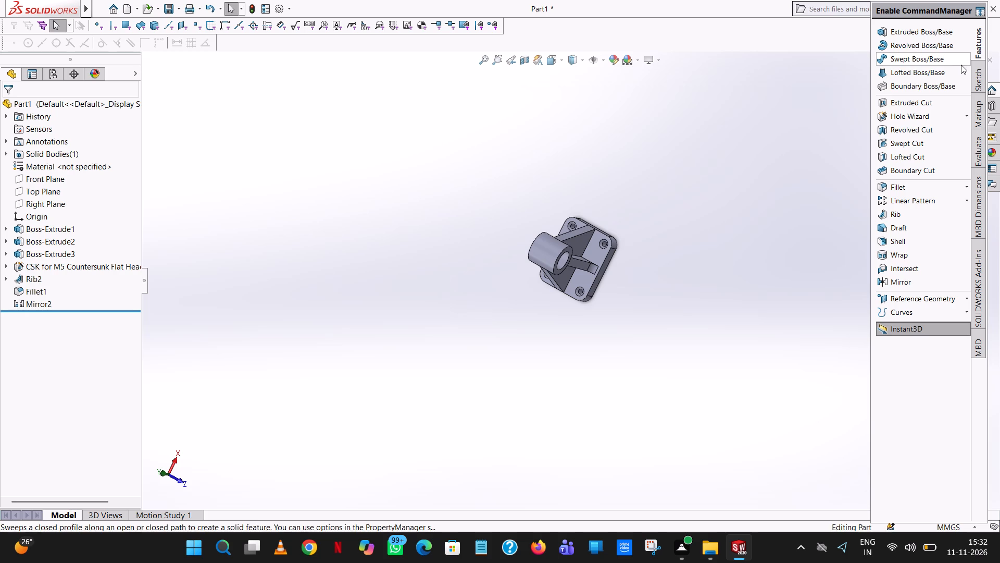
{"action": "scroll", "coordinate": [612, 285], "scroll_direction": "up", "scroll_amount": 6}
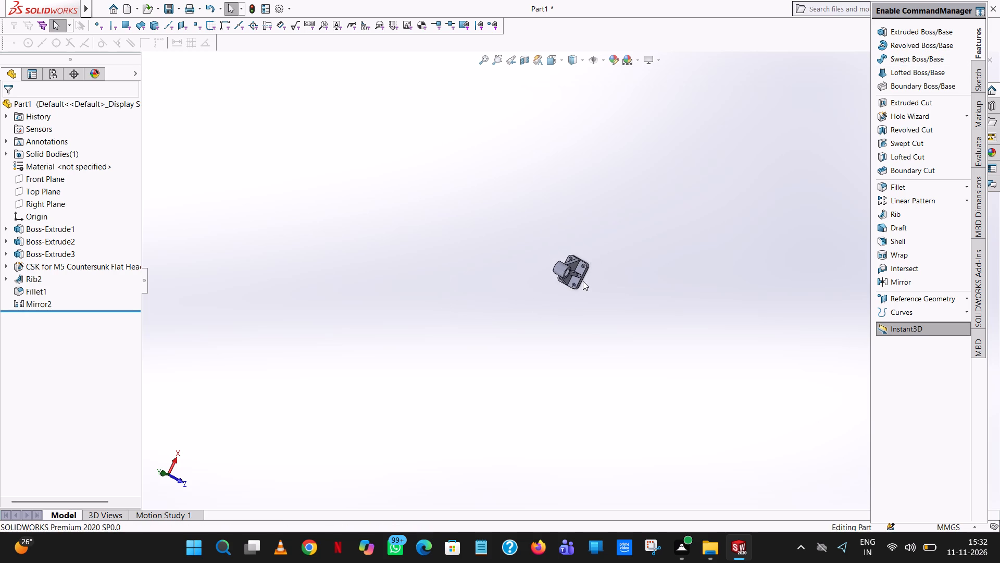
{"action": "scroll", "coordinate": [581, 281], "scroll_direction": "down", "scroll_amount": 9}
{"action": "middle_click_drag", "start_coordinate": [548, 278], "coordinate": [601, 42]}
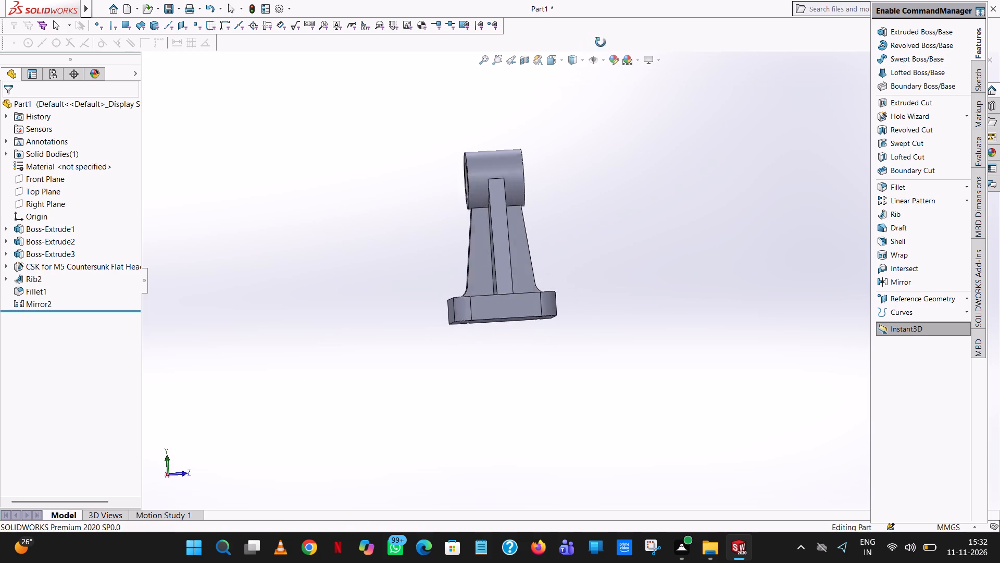
Apply a medium grey colour (red 128, green 128) to the whole bracket part.
{"action": "middle_click_drag", "start_coordinate": [601, 42], "coordinate": [712, 213]}
{"action": "right_click", "coordinate": [443, 247]}
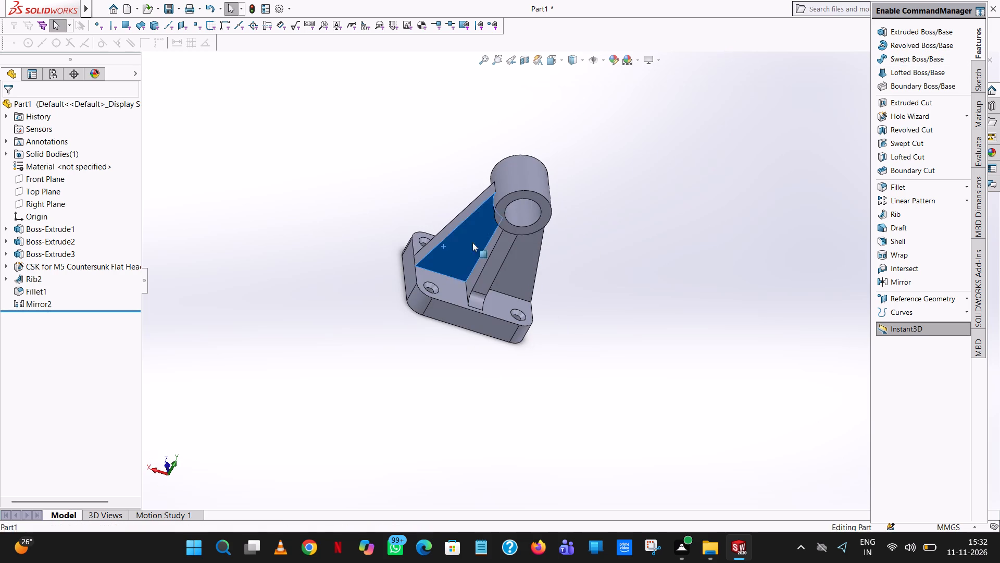
{"action": "left_click", "coordinate": [528, 222]}
{"action": "left_click", "coordinate": [534, 217]}
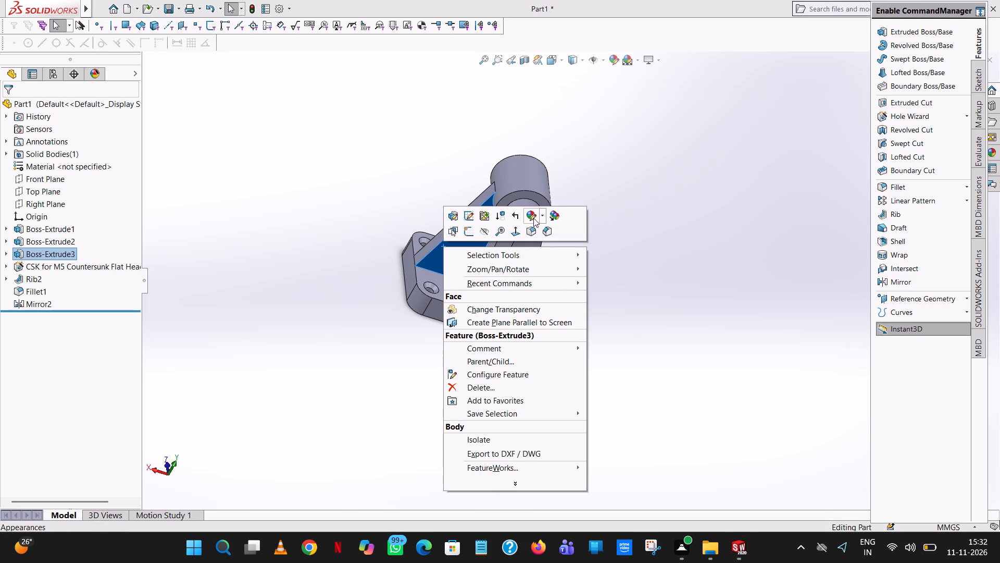
{"action": "left_click", "coordinate": [533, 212]}
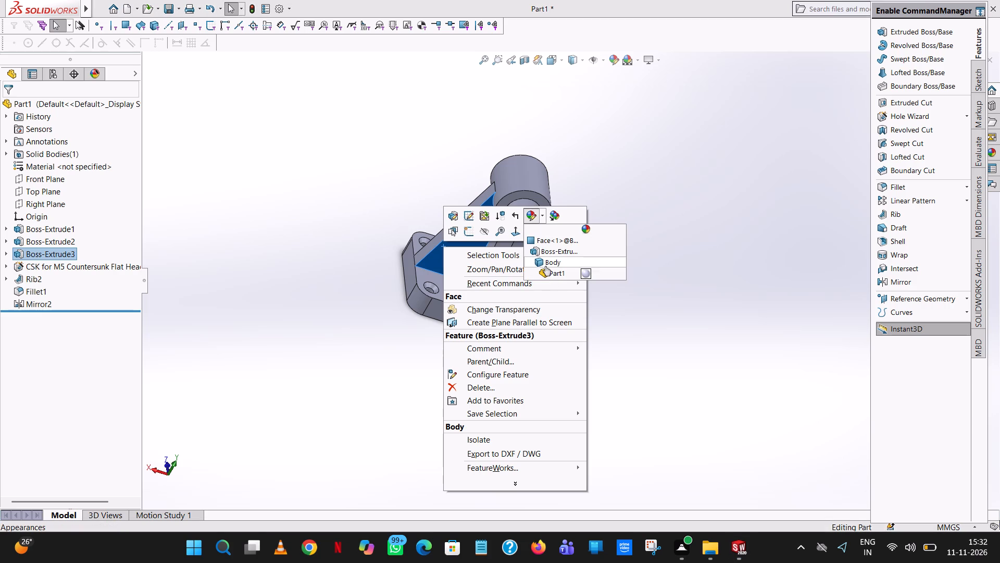
{"action": "left_click", "coordinate": [547, 275]}
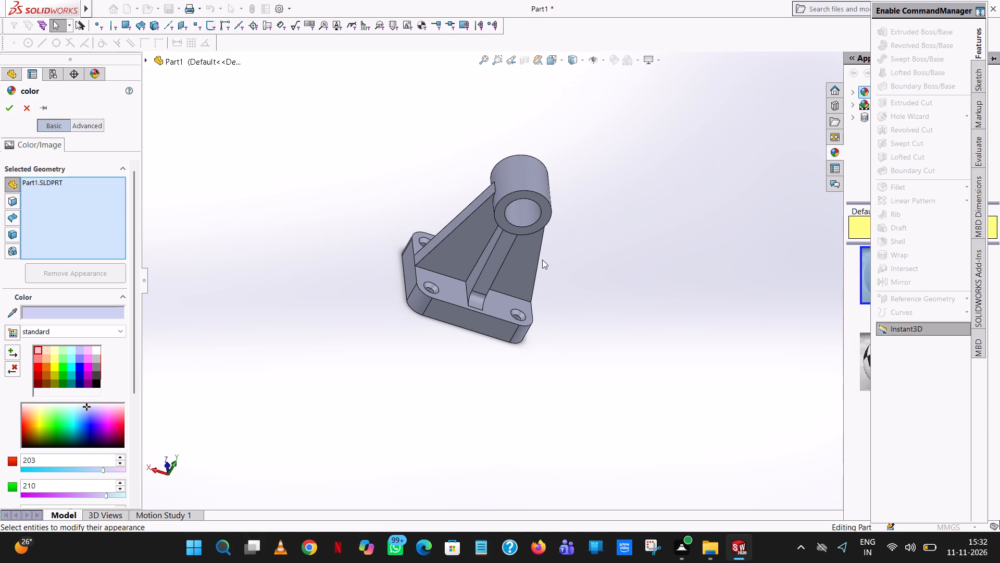
{"action": "left_click", "coordinate": [547, 252]}
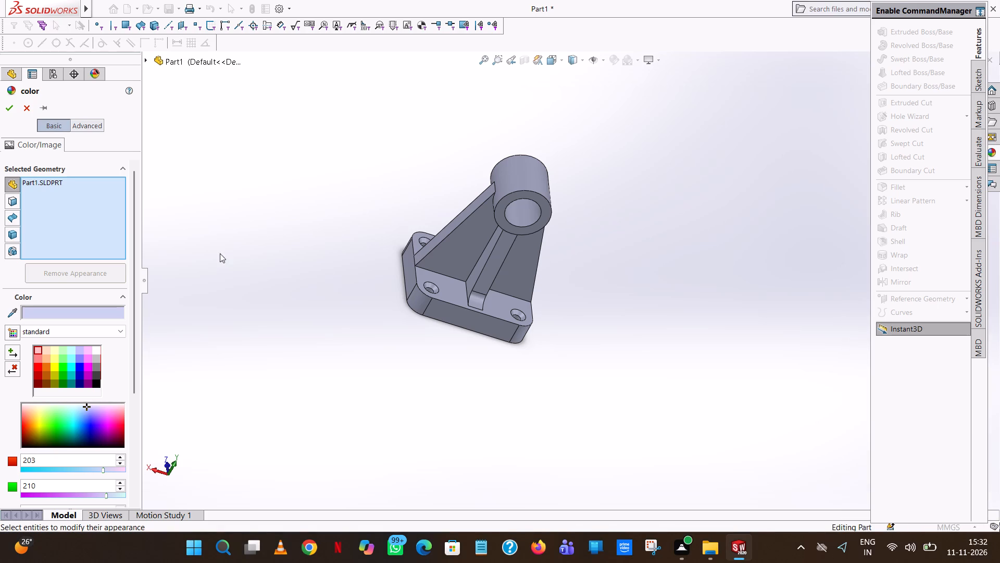
{"action": "left_click", "coordinate": [97, 364]}
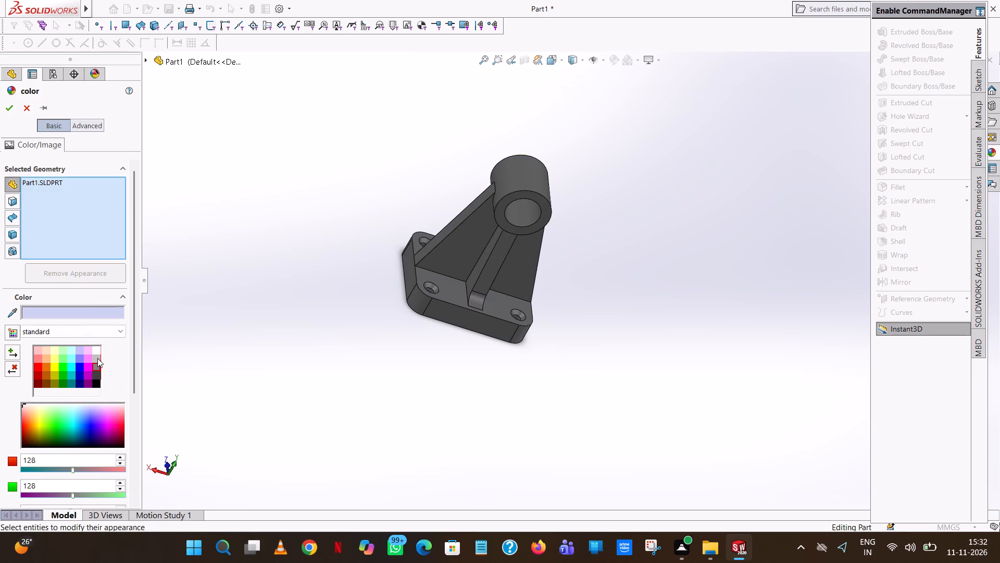
{"action": "left_click", "coordinate": [12, 108]}
{"action": "left_click", "coordinate": [637, 308]}
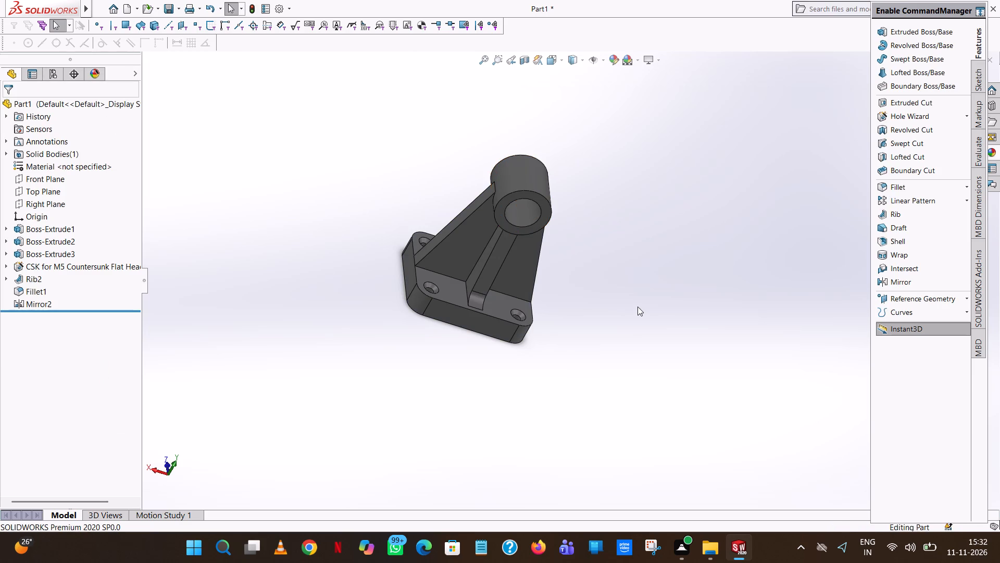
Assign white to the bore and countersink faces of one countersunk hole in the base plate.
{"action": "middle_click_drag", "start_coordinate": [634, 305], "coordinate": [615, 402]}
{"action": "scroll", "coordinate": [633, 305], "scroll_direction": "up", "scroll_amount": 1}
{"action": "scroll", "coordinate": [553, 298], "scroll_direction": "down", "scroll_amount": 7}
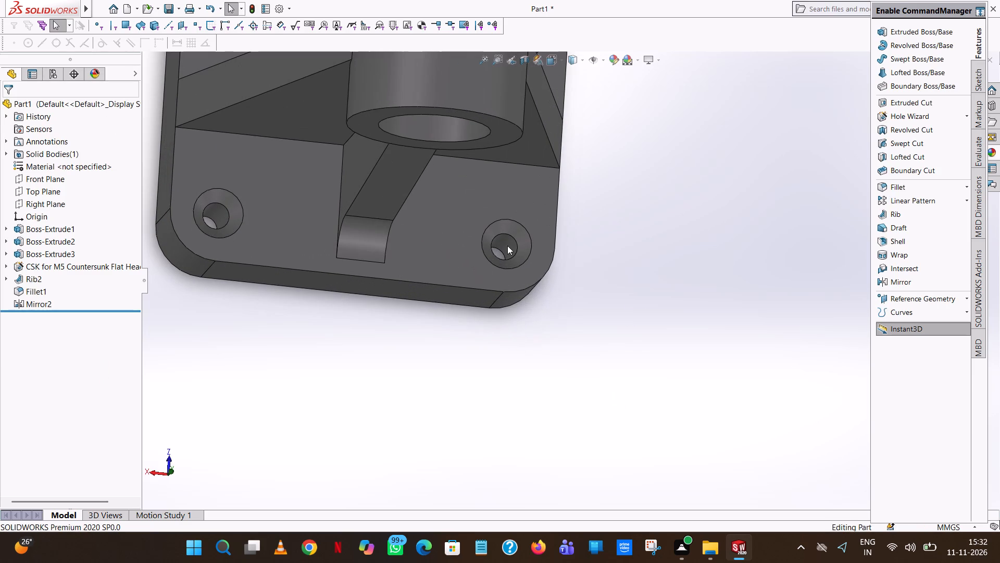
{"action": "left_click", "coordinate": [509, 241]}
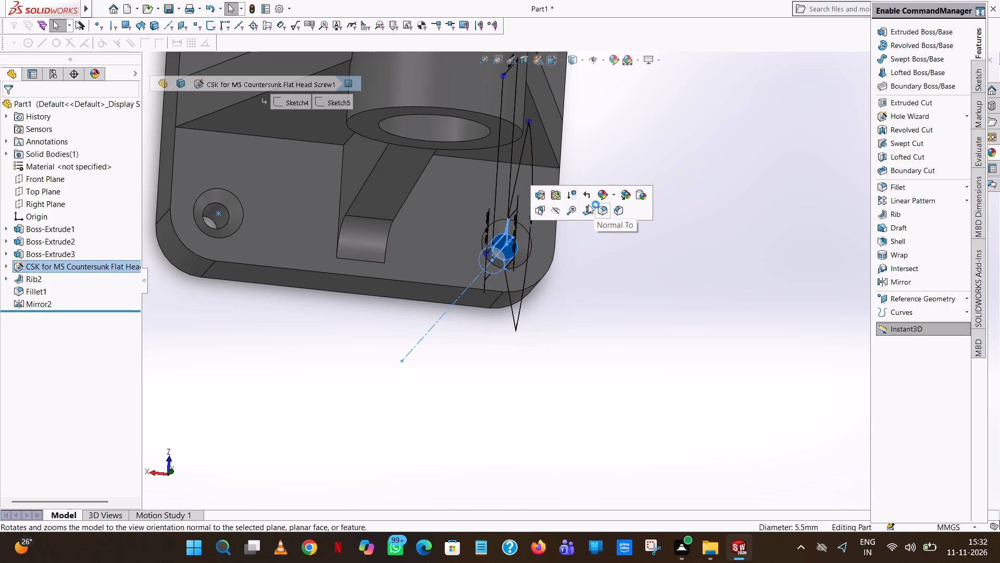
{"action": "left_click", "coordinate": [600, 195]}
{"action": "left_click", "coordinate": [601, 214]}
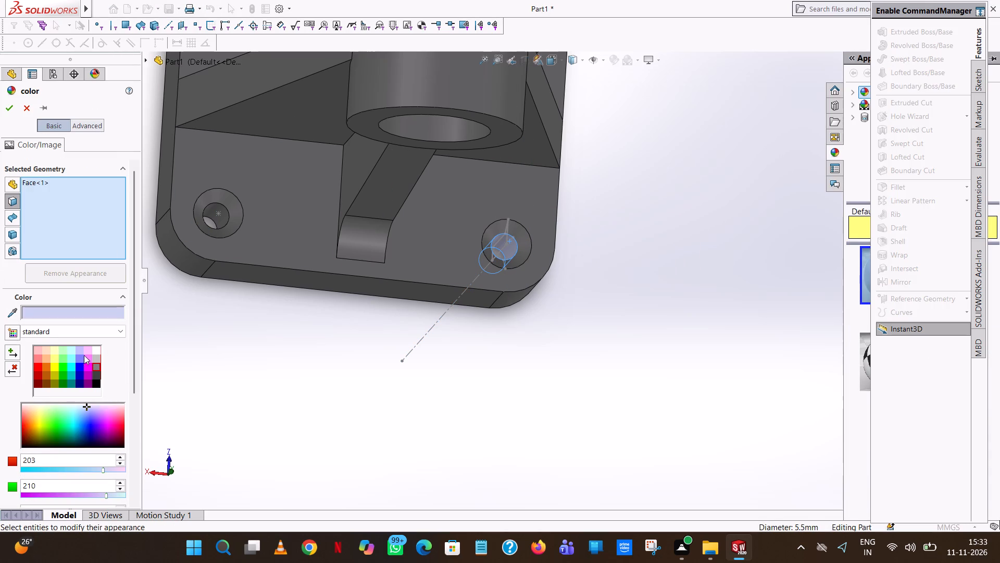
{"action": "left_click", "coordinate": [95, 350]}
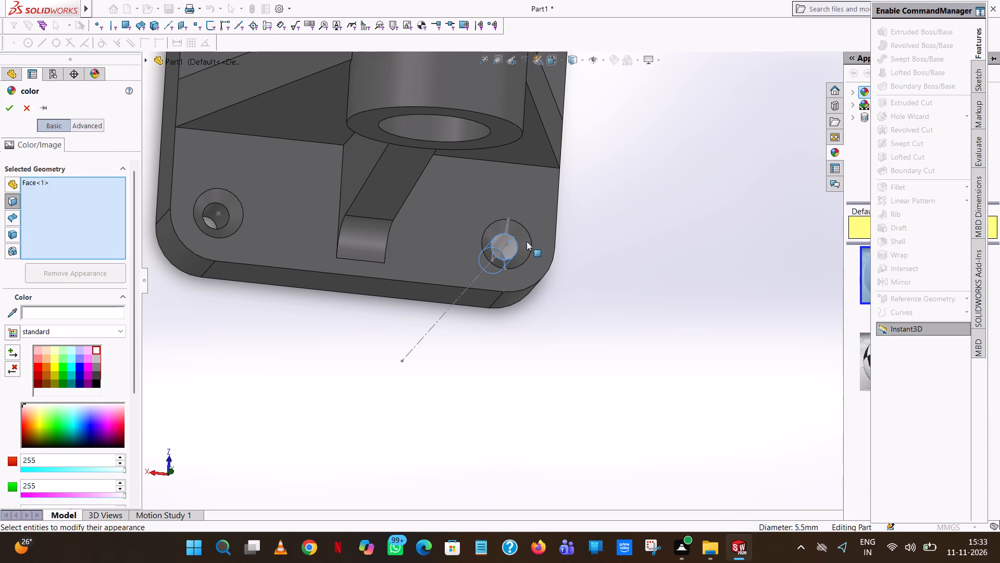
{"action": "left_click", "coordinate": [527, 240]}
Include the bore and countersink faces of the hole across the same rib in the white colouring.
{"action": "scroll", "coordinate": [508, 246], "scroll_direction": "down", "scroll_amount": 9}
{"action": "middle_click_drag", "start_coordinate": [508, 246], "coordinate": [508, 246]}
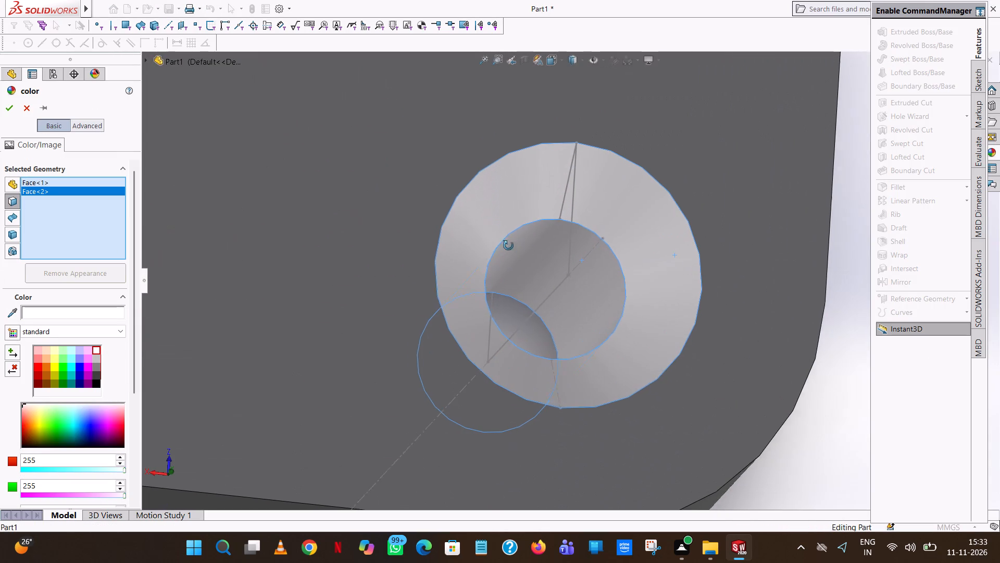
{"action": "middle_click_drag", "start_coordinate": [508, 246], "coordinate": [542, 283]}
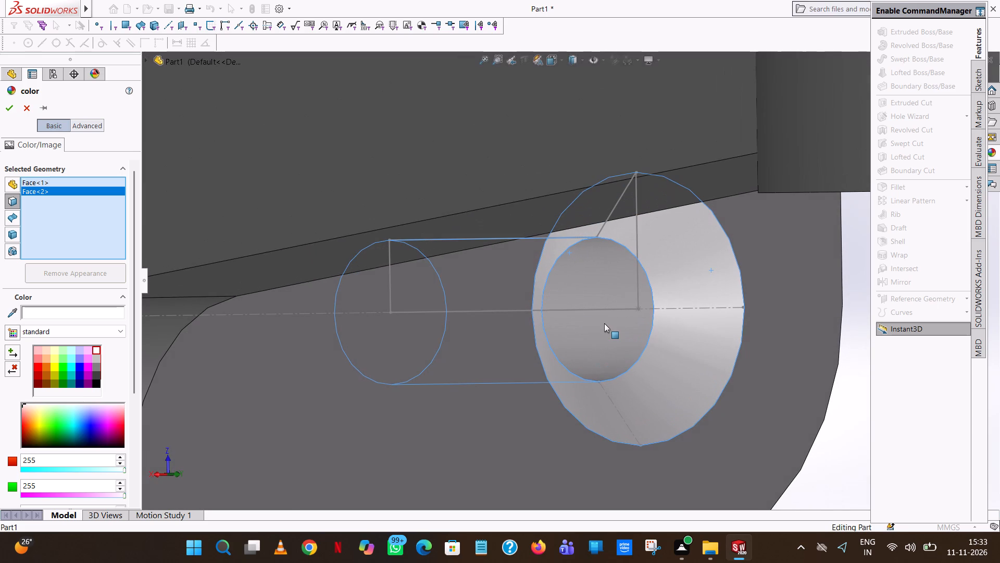
{"action": "scroll", "coordinate": [604, 323], "scroll_direction": "up", "scroll_amount": 1}
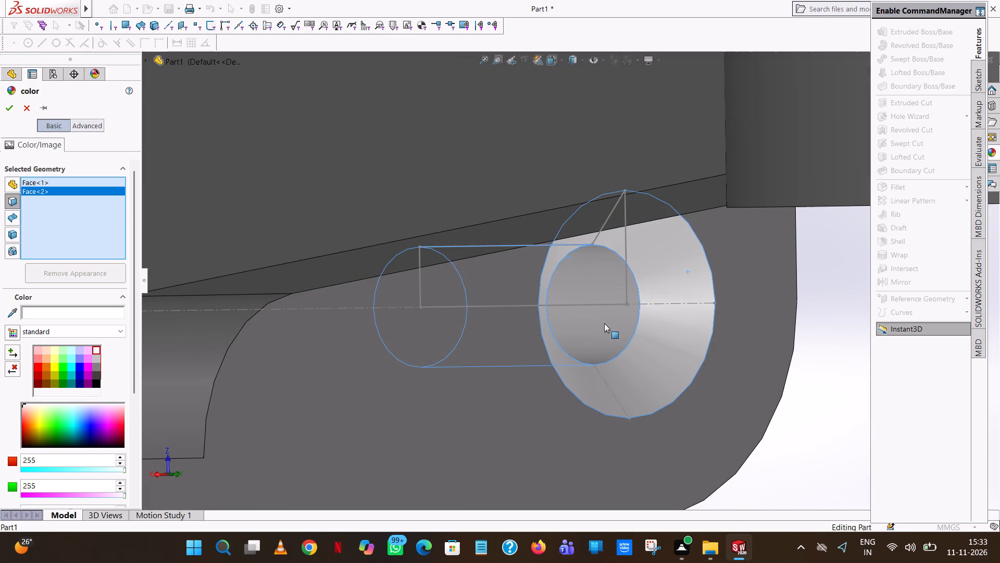
{"action": "scroll", "coordinate": [605, 323], "scroll_direction": "up", "scroll_amount": 6}
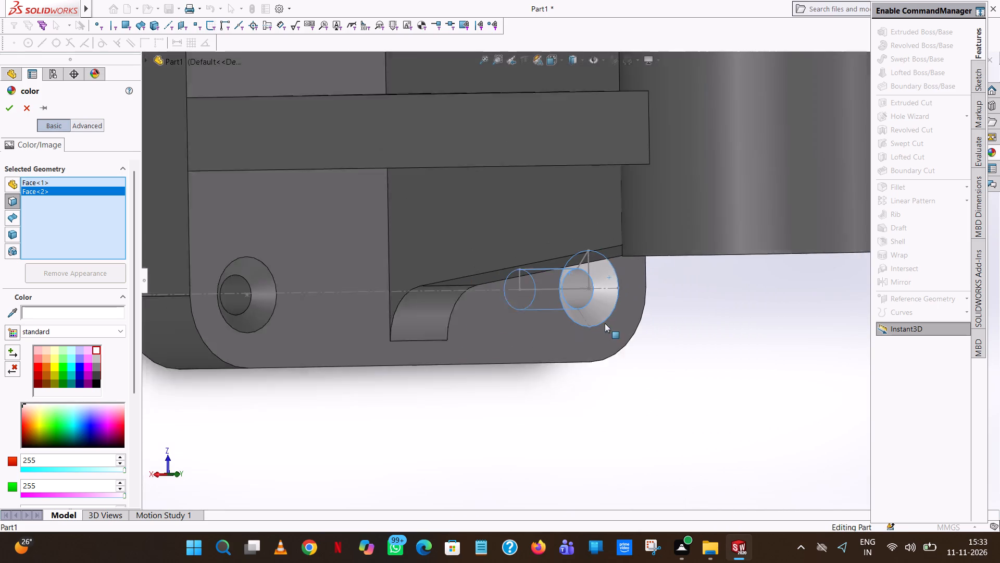
{"action": "scroll", "coordinate": [605, 323], "scroll_direction": "up", "scroll_amount": 1}
{"action": "left_click", "coordinate": [294, 298]}
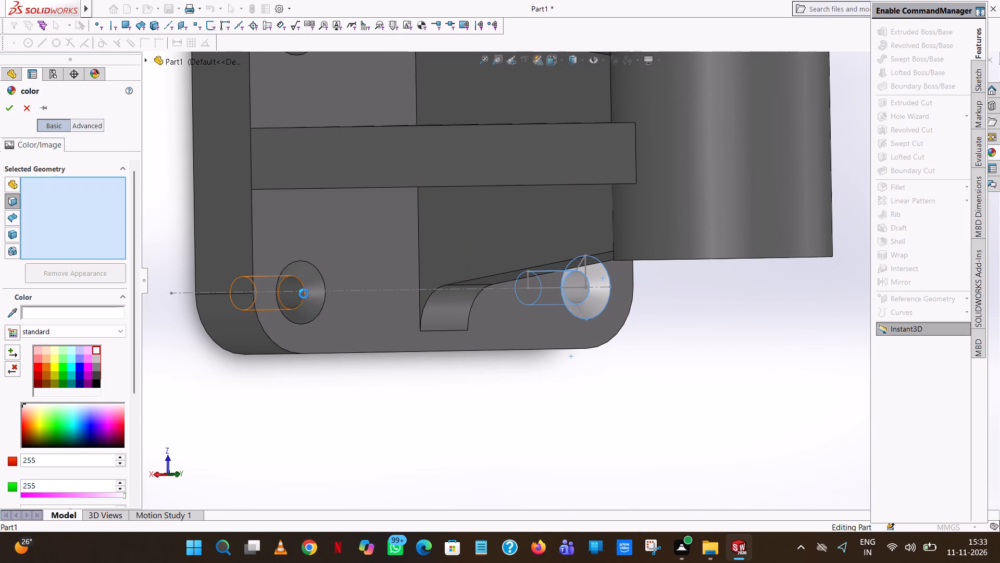
{"action": "left_click", "coordinate": [309, 278]}
Include the faces of the remaining two countersunk holes in the selection and apply the white colour.
{"action": "scroll", "coordinate": [309, 278], "scroll_direction": "up", "scroll_amount": 8}
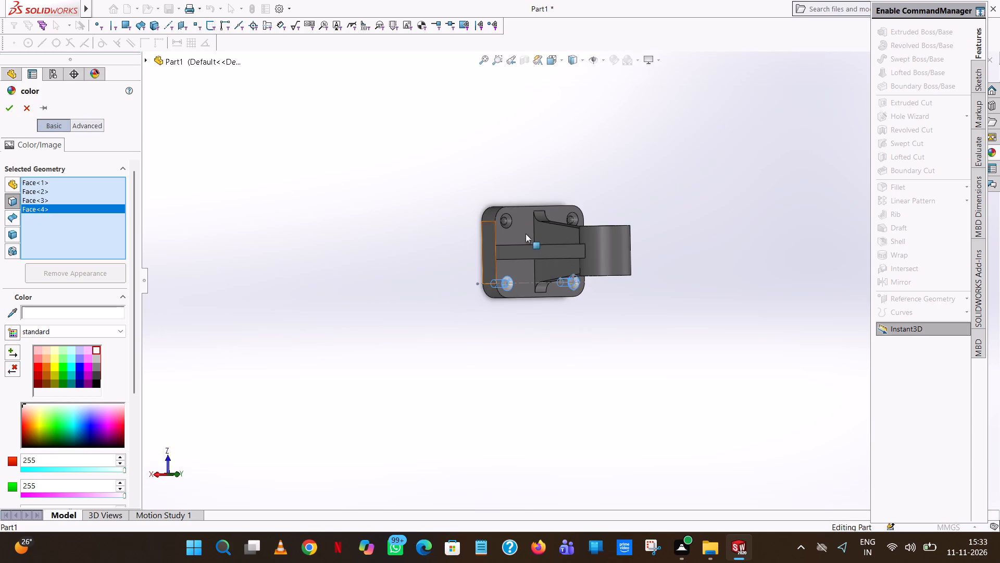
{"action": "scroll", "coordinate": [513, 216], "scroll_direction": "down", "scroll_amount": 10}
{"action": "left_click", "coordinate": [535, 312]}
{"action": "left_click", "coordinate": [561, 313]}
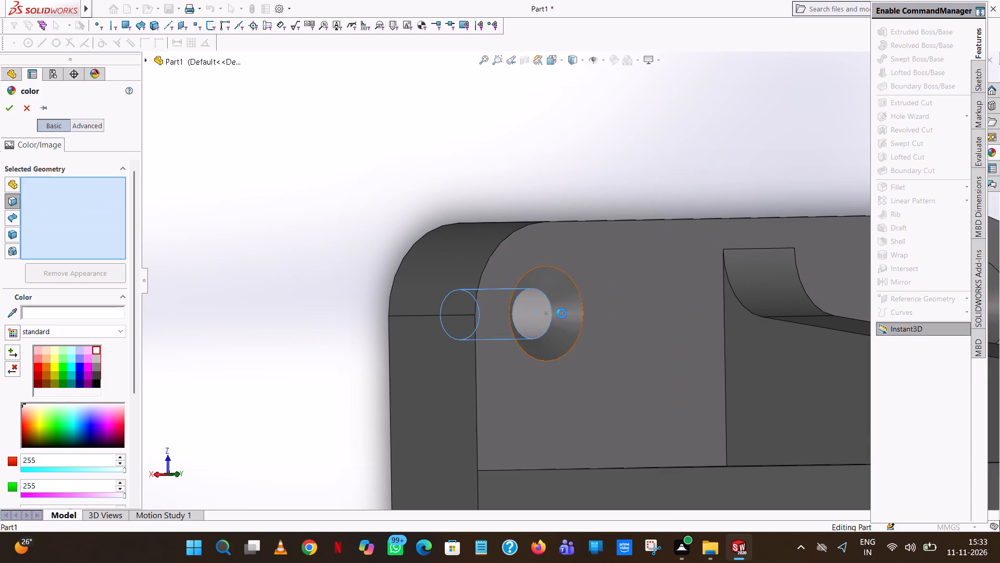
{"action": "scroll", "coordinate": [618, 314], "scroll_direction": "up", "scroll_amount": 8}
{"action": "scroll", "coordinate": [696, 302], "scroll_direction": "down", "scroll_amount": 8}
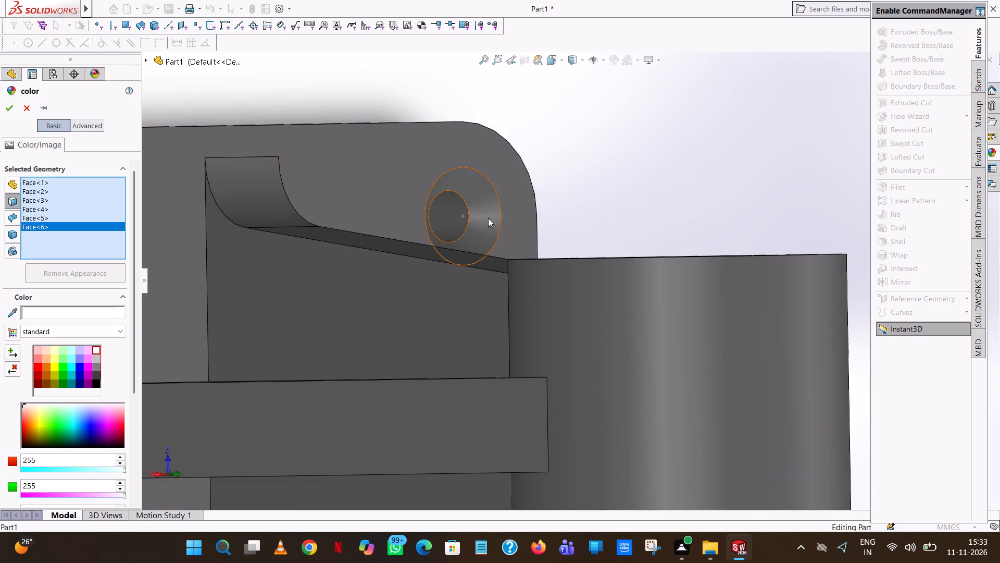
{"action": "left_click", "coordinate": [488, 217]}
{"action": "left_click", "coordinate": [458, 217]}
{"action": "scroll", "coordinate": [456, 218], "scroll_direction": "up", "scroll_amount": 8}
{"action": "scroll", "coordinate": [504, 399], "scroll_direction": "up", "scroll_amount": 1}
{"action": "middle_click_drag", "start_coordinate": [504, 399], "coordinate": [504, 398]}
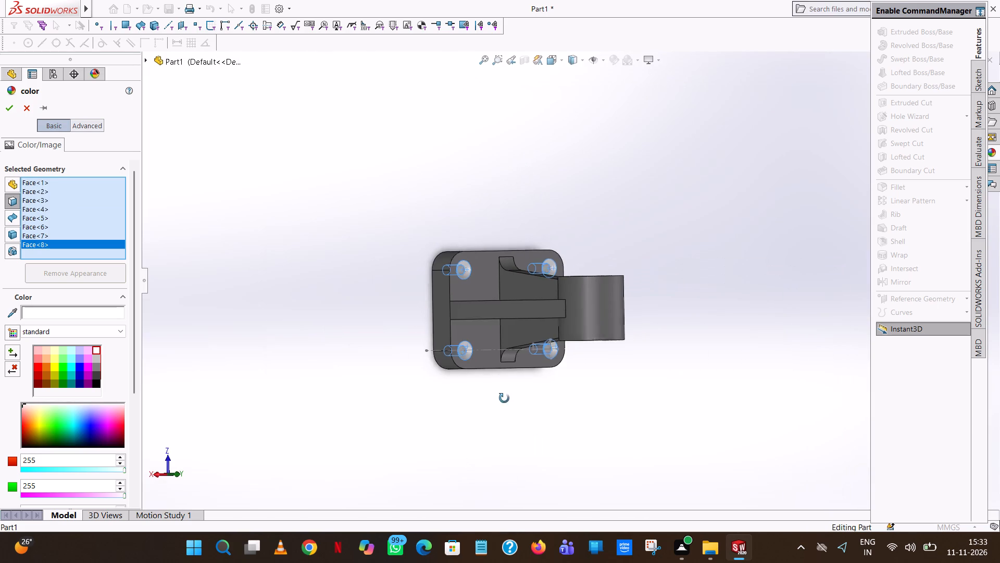
{"action": "middle_click_drag", "start_coordinate": [504, 398], "coordinate": [498, 254]}
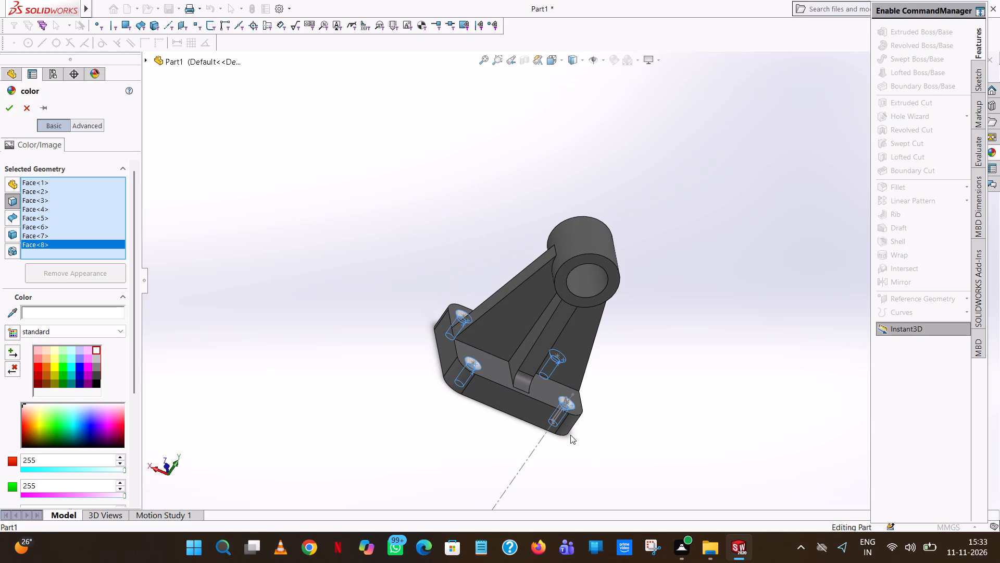
{"action": "middle_click_drag", "start_coordinate": [570, 434], "coordinate": [581, 394]}
{"action": "scroll", "coordinate": [576, 400], "scroll_direction": "down", "scroll_amount": 10}
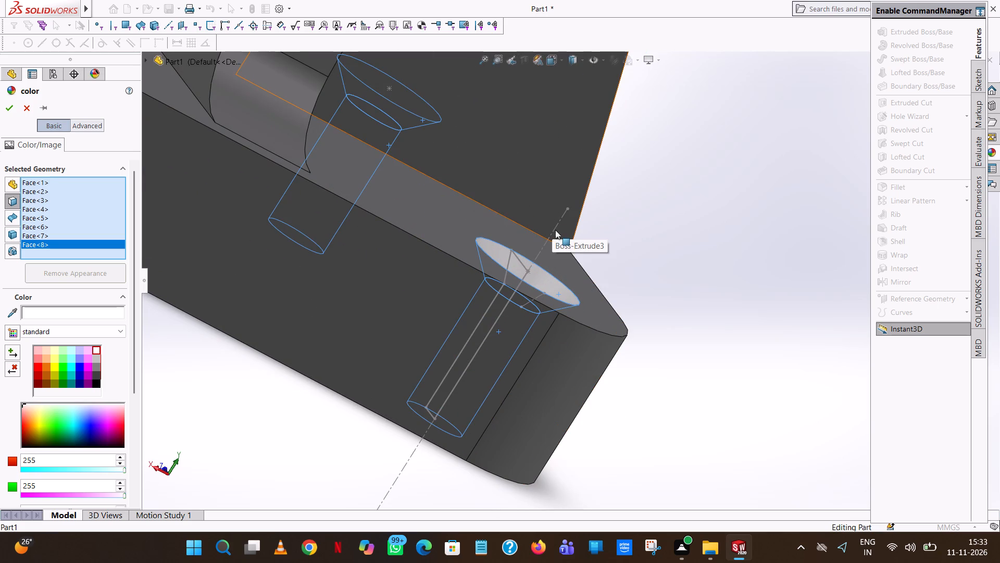
{"action": "left_click", "coordinate": [6, 108]}
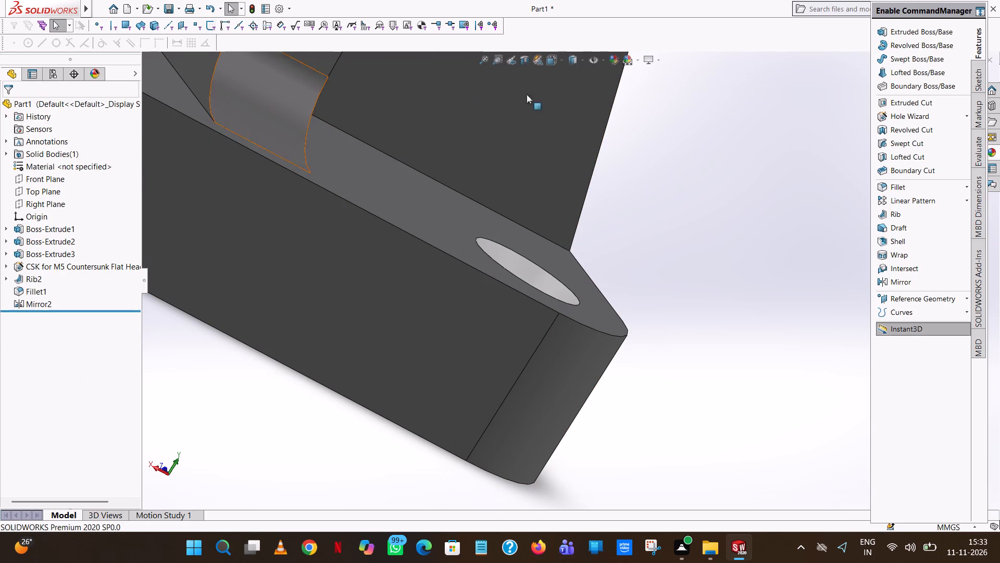
{"action": "left_click", "coordinate": [721, 188]}
Apply the light lavender colour (red 203, green 210) to the inner bore face of the cylinder.
{"action": "scroll", "coordinate": [719, 190], "scroll_direction": "up", "scroll_amount": 6}
{"action": "scroll", "coordinate": [611, 195], "scroll_direction": "up", "scroll_amount": 4}
{"action": "middle_click_drag", "start_coordinate": [611, 195], "coordinate": [611, 195]}
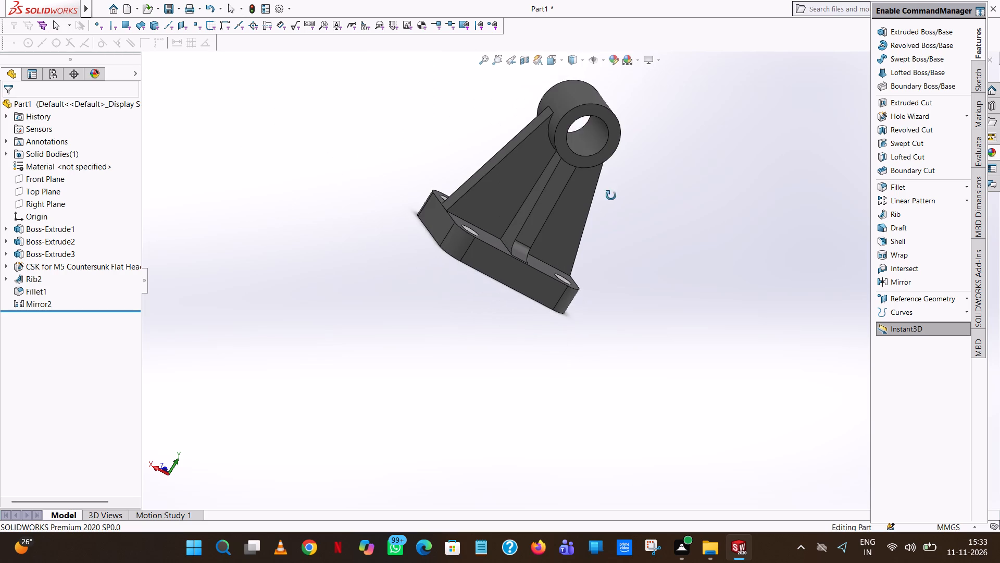
{"action": "middle_click_drag", "start_coordinate": [611, 195], "coordinate": [553, 371]}
{"action": "scroll", "coordinate": [599, 332], "scroll_direction": "up", "scroll_amount": 1}
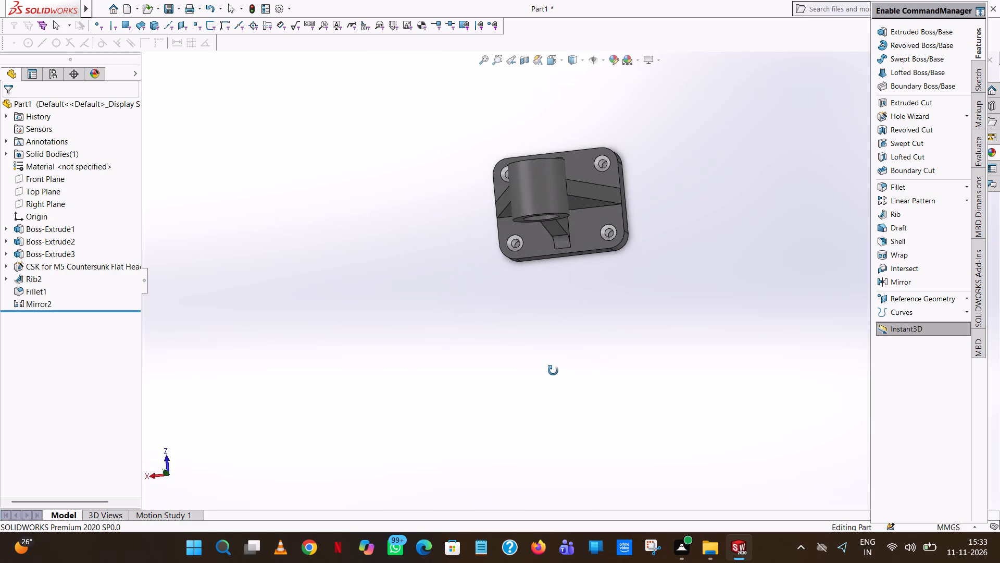
{"action": "middle_click_drag", "start_coordinate": [553, 371], "coordinate": [568, 283]}
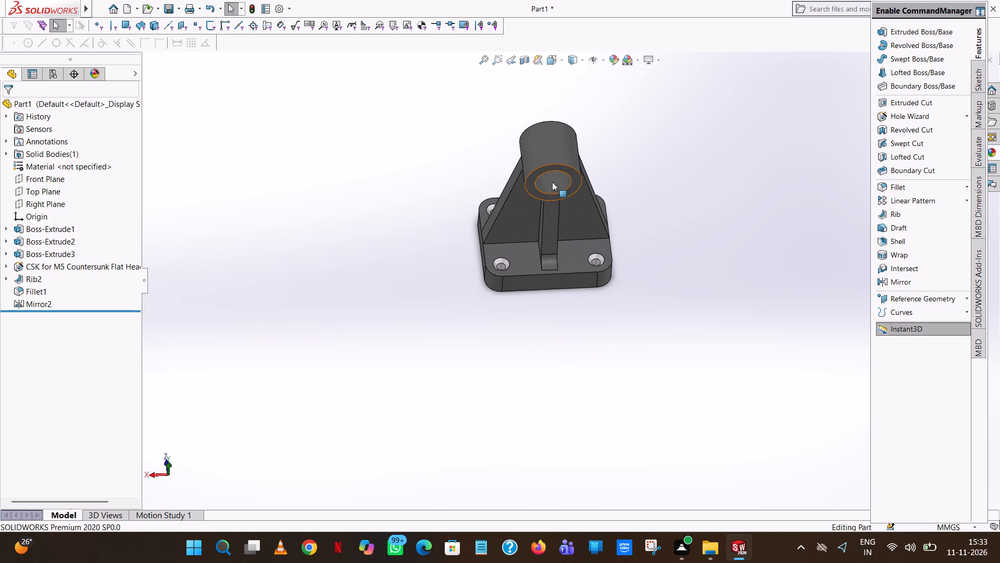
{"action": "left_click", "coordinate": [552, 182]}
{"action": "left_click", "coordinate": [658, 138]}
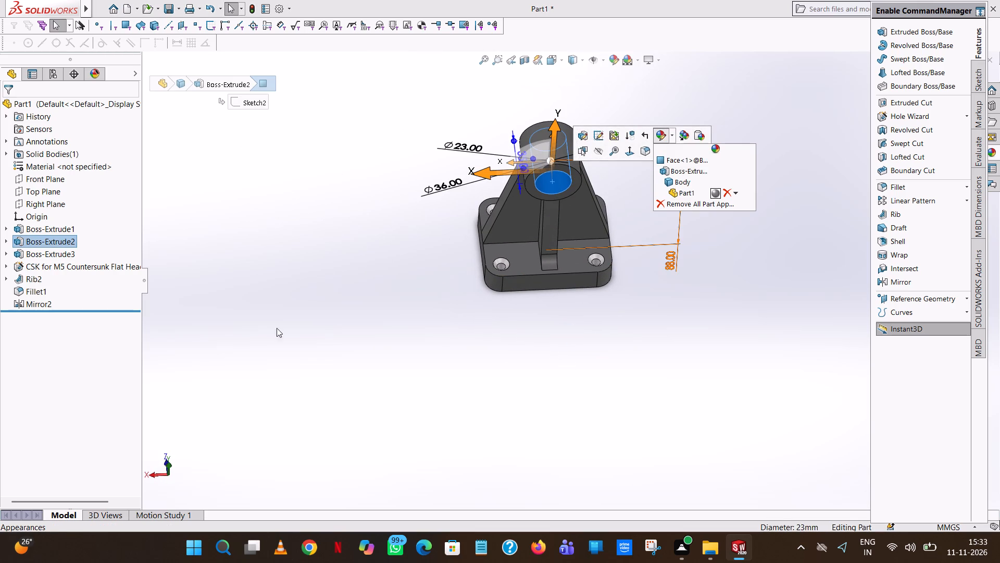
{"action": "left_click", "coordinate": [657, 133]}
{"action": "left_click", "coordinate": [672, 155]}
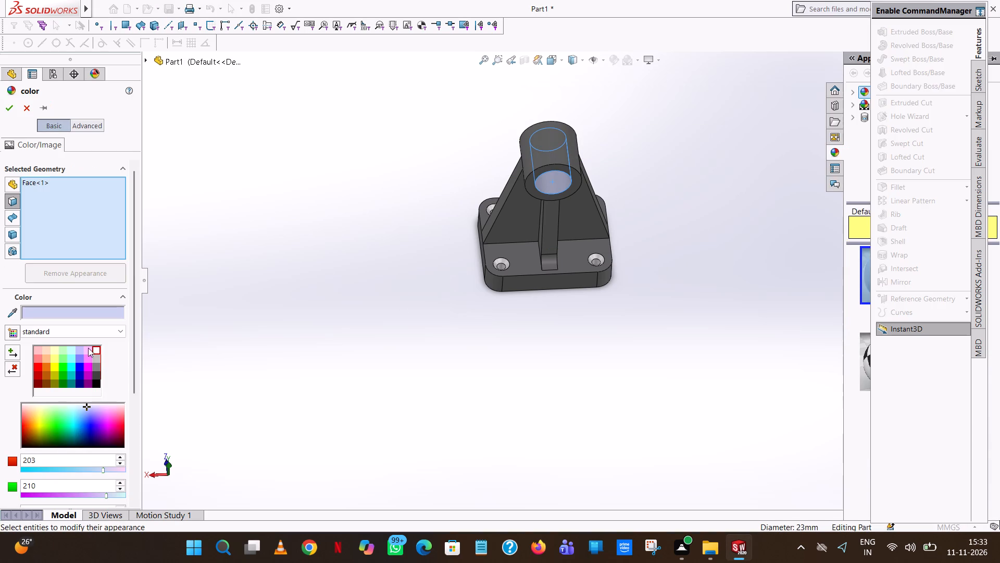
{"action": "middle_click_drag", "start_coordinate": [567, 194], "coordinate": [596, 47]}
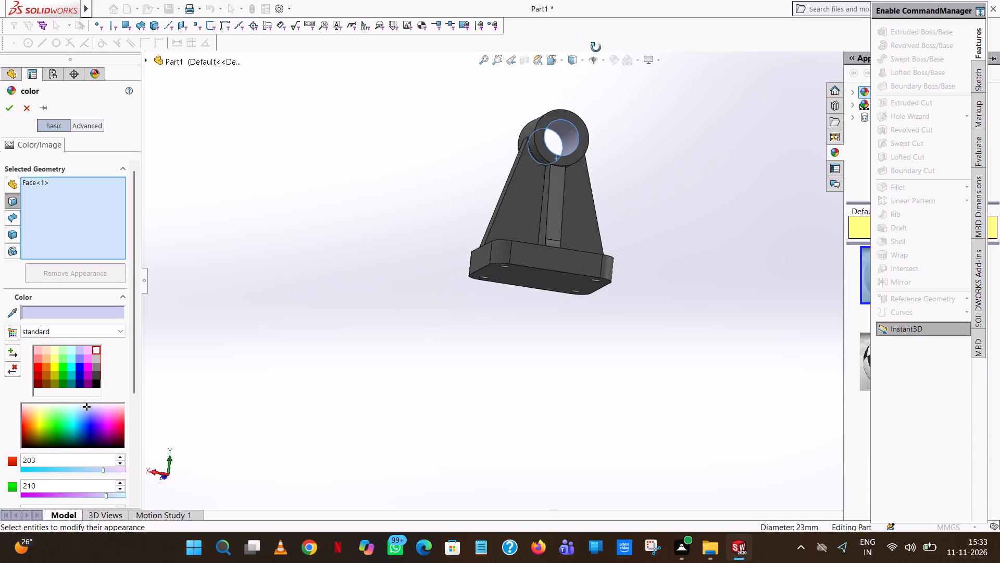
{"action": "middle_click_drag", "start_coordinate": [596, 47], "coordinate": [701, 313]}
{"action": "scroll", "coordinate": [701, 313], "scroll_direction": "up", "scroll_amount": 1}
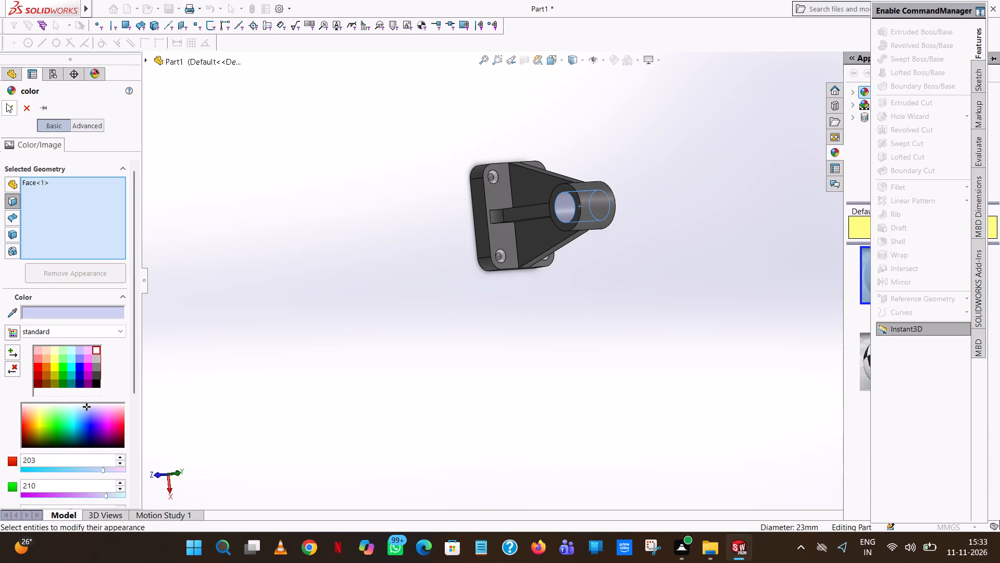
{"action": "left_click", "coordinate": [6, 103]}
{"action": "left_click", "coordinate": [298, 215]}
Examine the coloured cylinder bore, base-plate holes and ribs from several sides of the bracket.
{"action": "scroll", "coordinate": [645, 222], "scroll_direction": "down", "scroll_amount": 9}
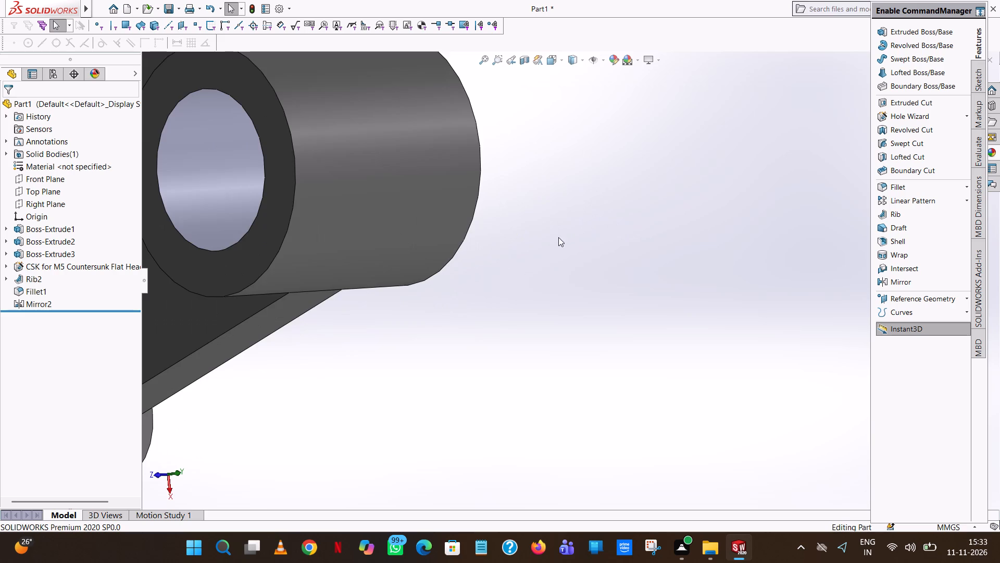
{"action": "middle_click_drag", "start_coordinate": [557, 224], "coordinate": [600, 308]}
{"action": "scroll", "coordinate": [577, 309], "scroll_direction": "up", "scroll_amount": 1}
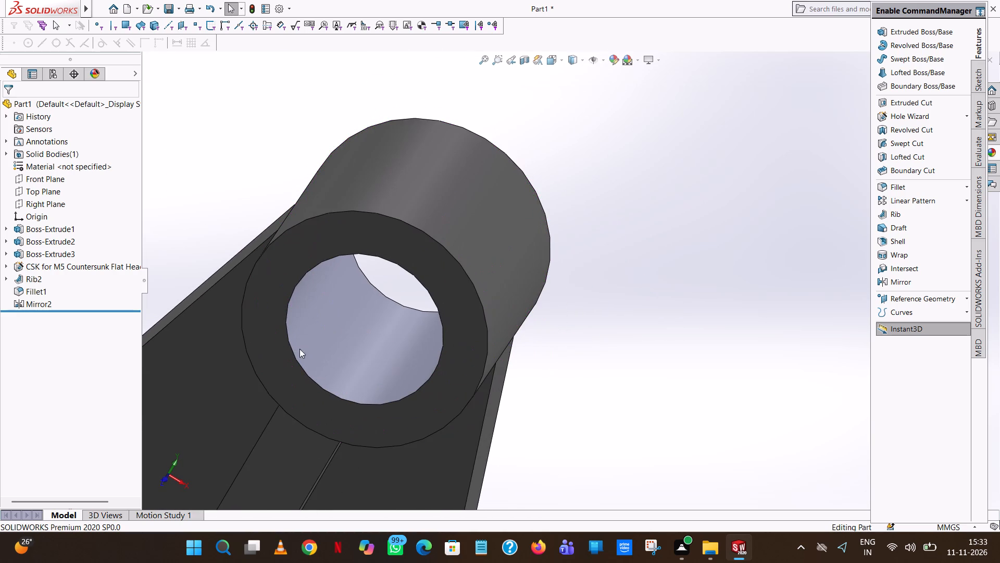
{"action": "scroll", "coordinate": [286, 367], "scroll_direction": "up", "scroll_amount": 6}
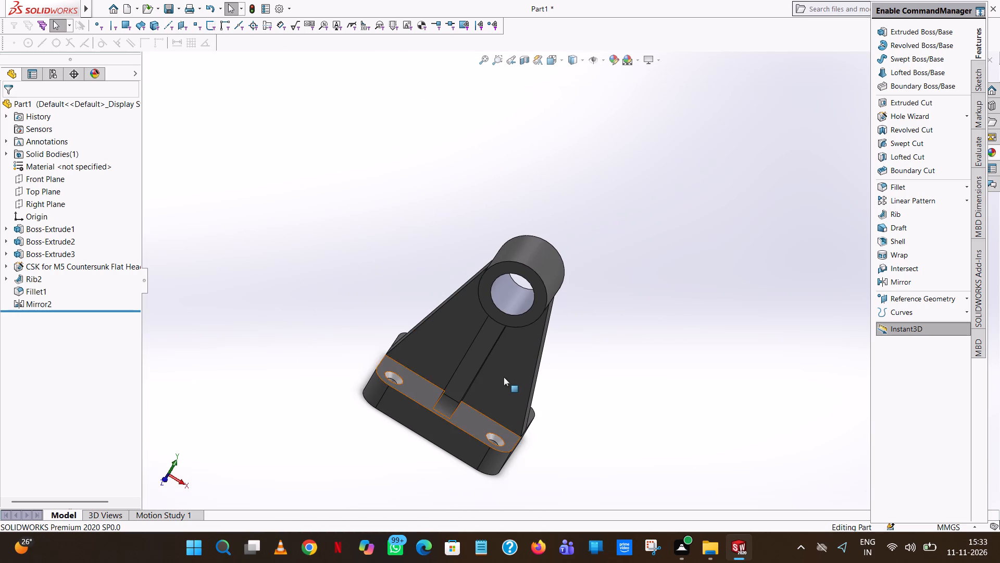
{"action": "middle_click_drag", "start_coordinate": [504, 374], "coordinate": [679, 507]}
{"action": "scroll", "coordinate": [612, 293], "scroll_direction": "up", "scroll_amount": 1}
{"action": "scroll", "coordinate": [709, 309], "scroll_direction": "down", "scroll_amount": 1}
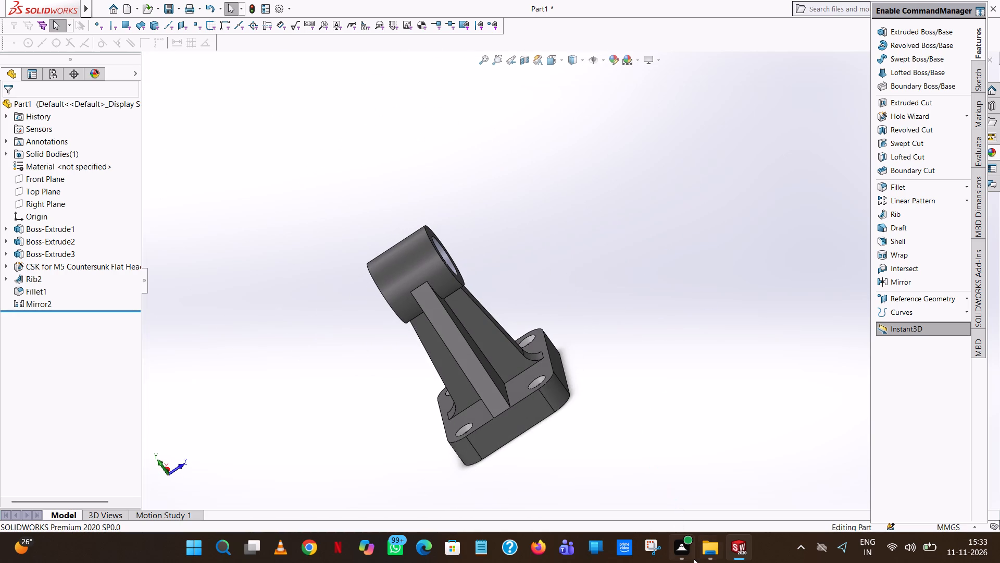
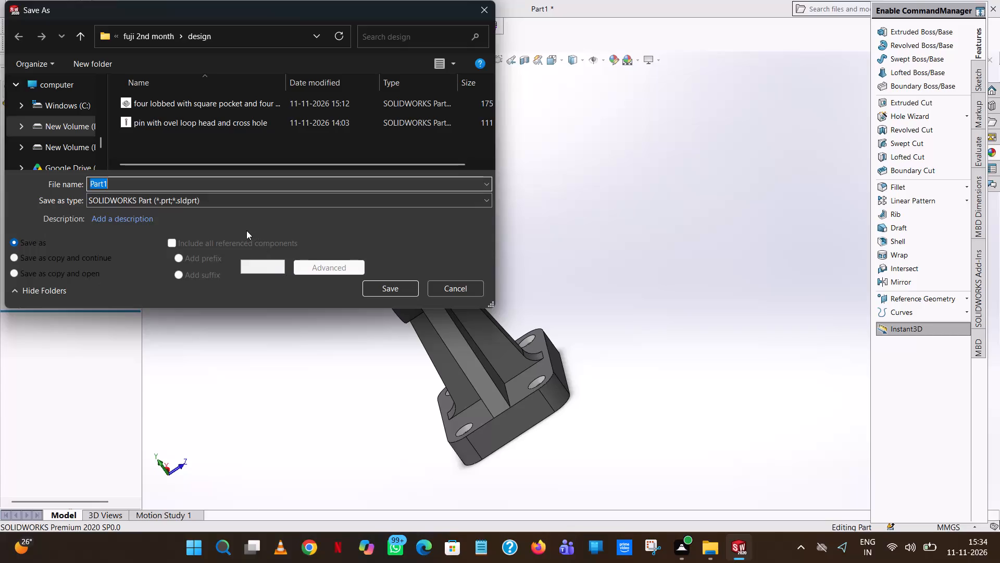
Save the part as "upright bearing bracket" in the design folder of fuji 2nd month.
{"action": "type", "text": "up"}
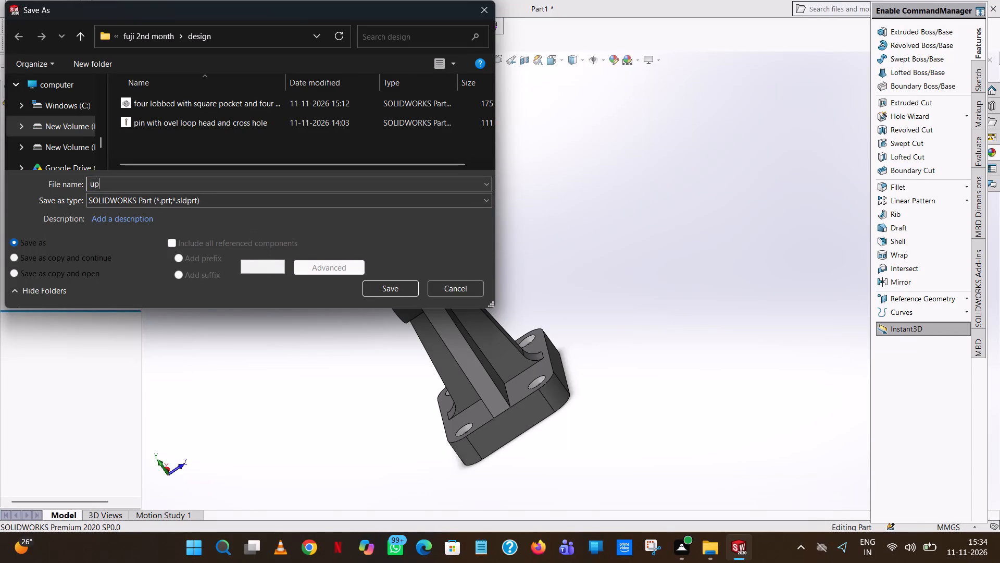
{"action": "key", "text": "r"}
{"action": "type", "text": "ight bearing bracket"}
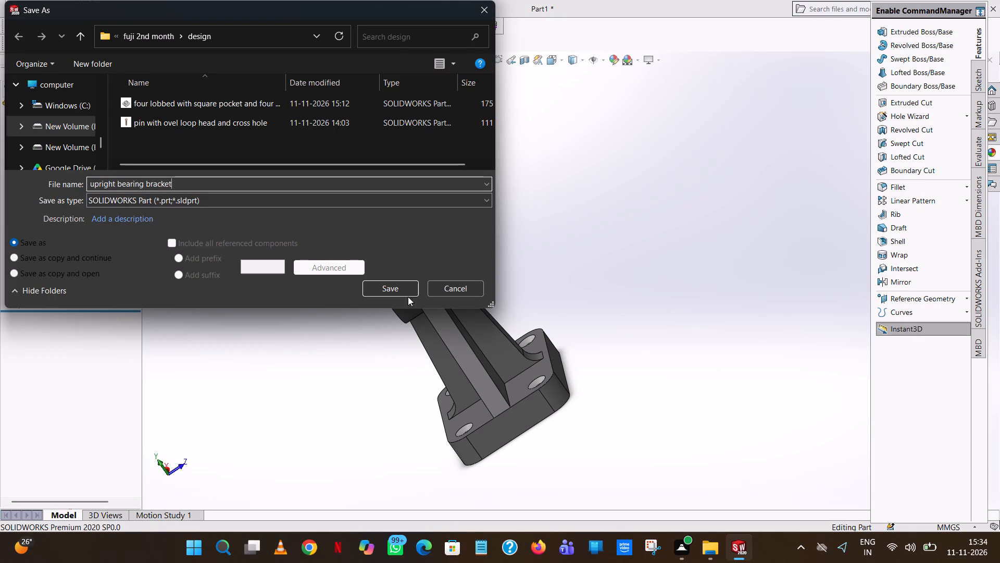
{"action": "left_click", "coordinate": [398, 285]}
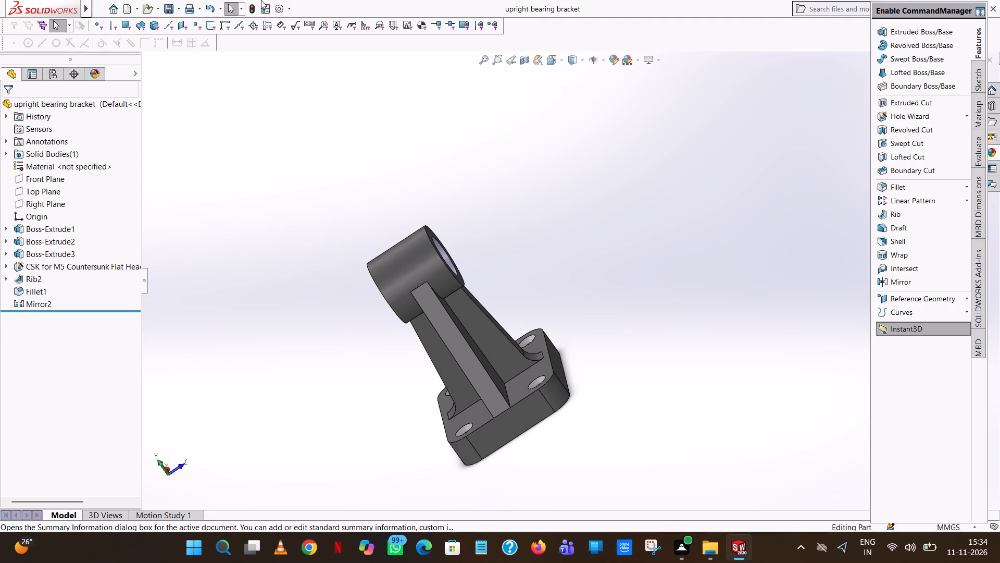
Save a PDF copy of the part (Adobe Portable Document Format), keeping its file name, in the pdf folder of fuji 2nd month.
{"action": "left_click", "coordinate": [180, 7]}
{"action": "left_click", "coordinate": [198, 41]}
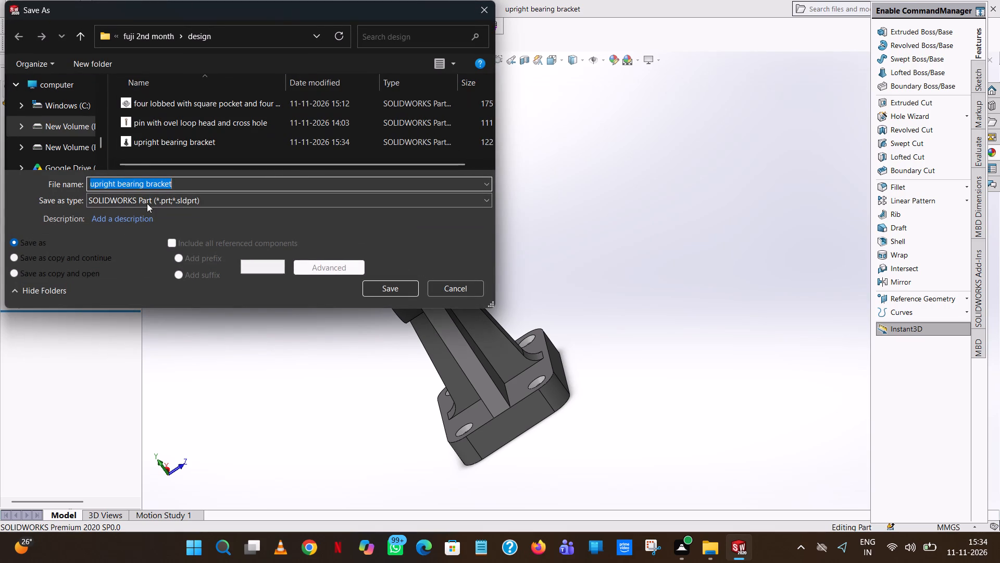
{"action": "left_click", "coordinate": [87, 32]}
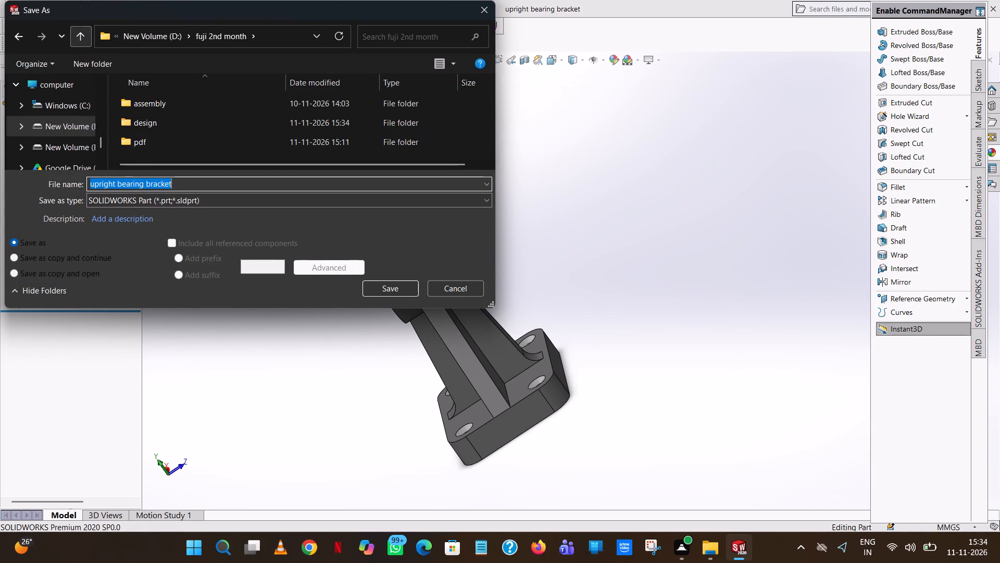
{"action": "double_click", "coordinate": [148, 139]}
{"action": "left_click", "coordinate": [224, 207]}
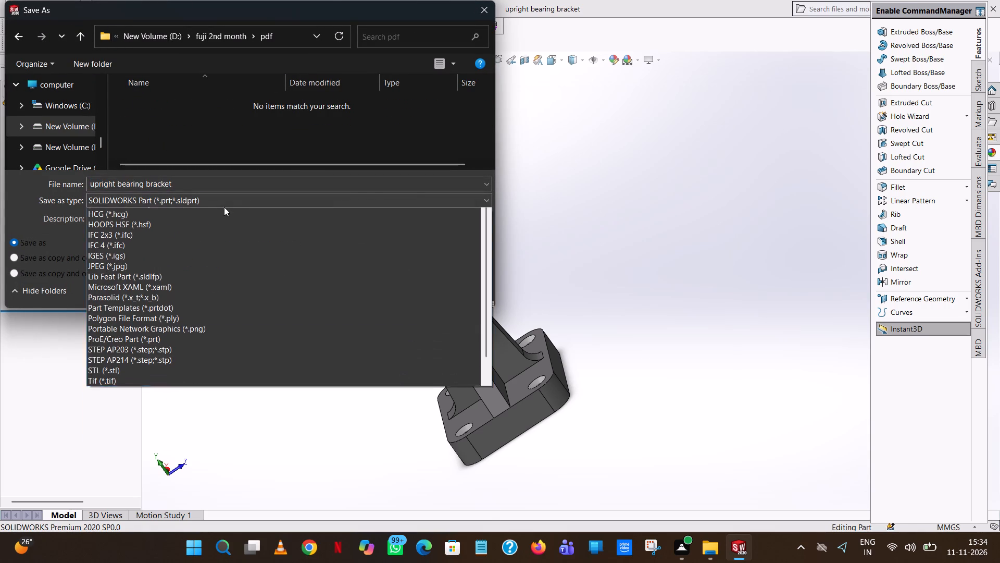
{"action": "left_click", "coordinate": [187, 289]}
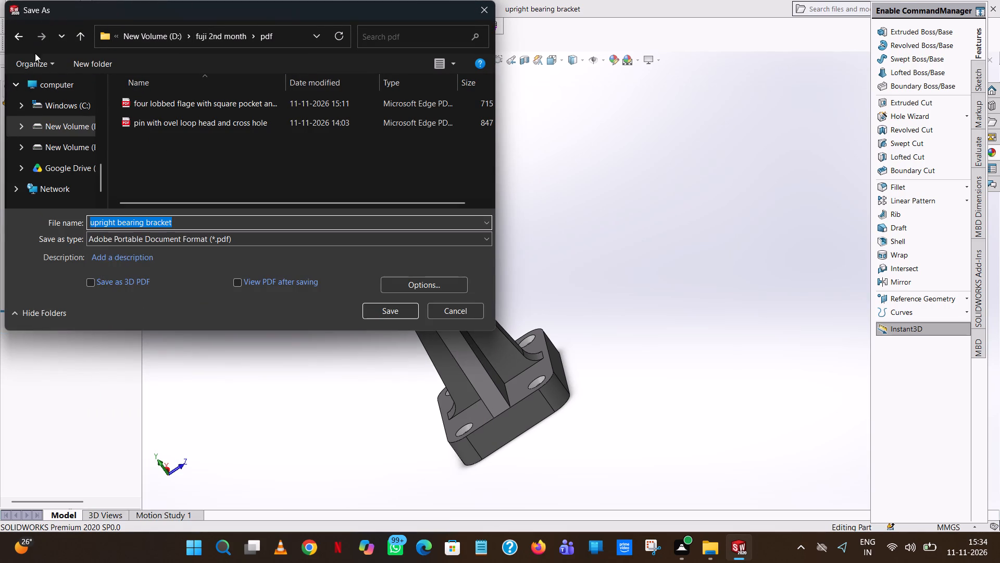
{"action": "left_click", "coordinate": [402, 308]}
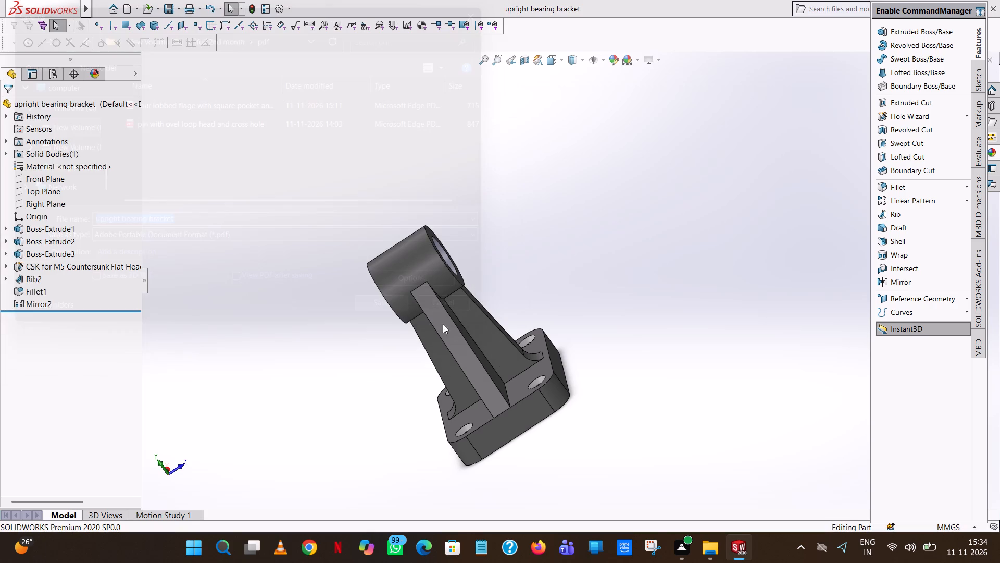